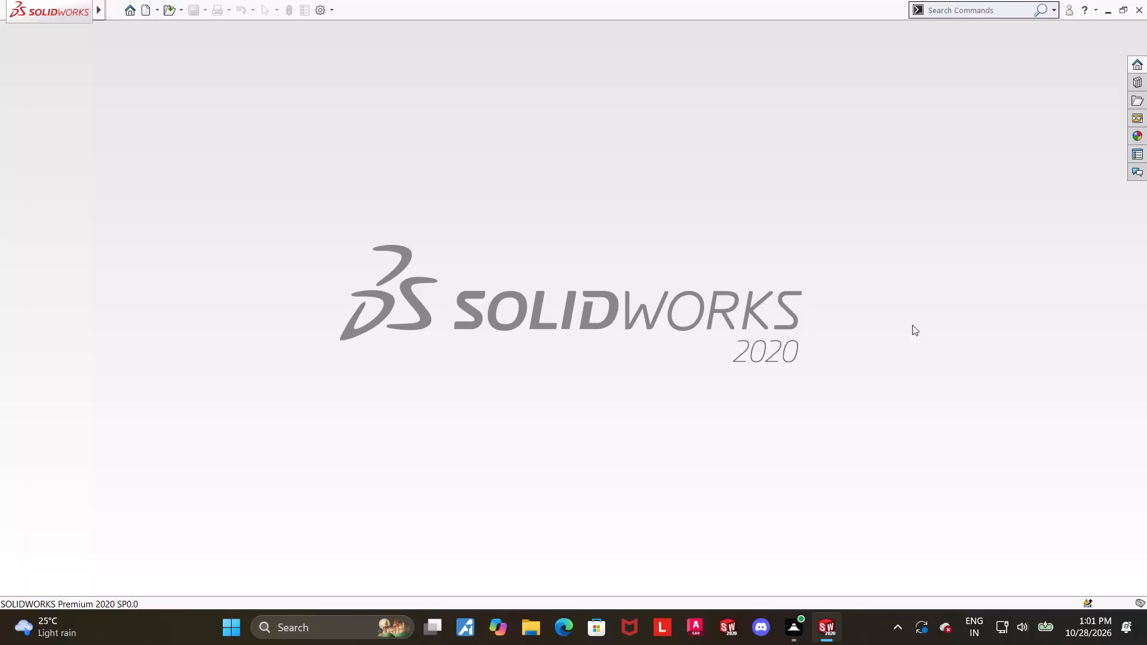
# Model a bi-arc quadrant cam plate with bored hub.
# Create a new part document.
pyautogui.click(146, 8)
pyautogui.doubleClick(267, 269)
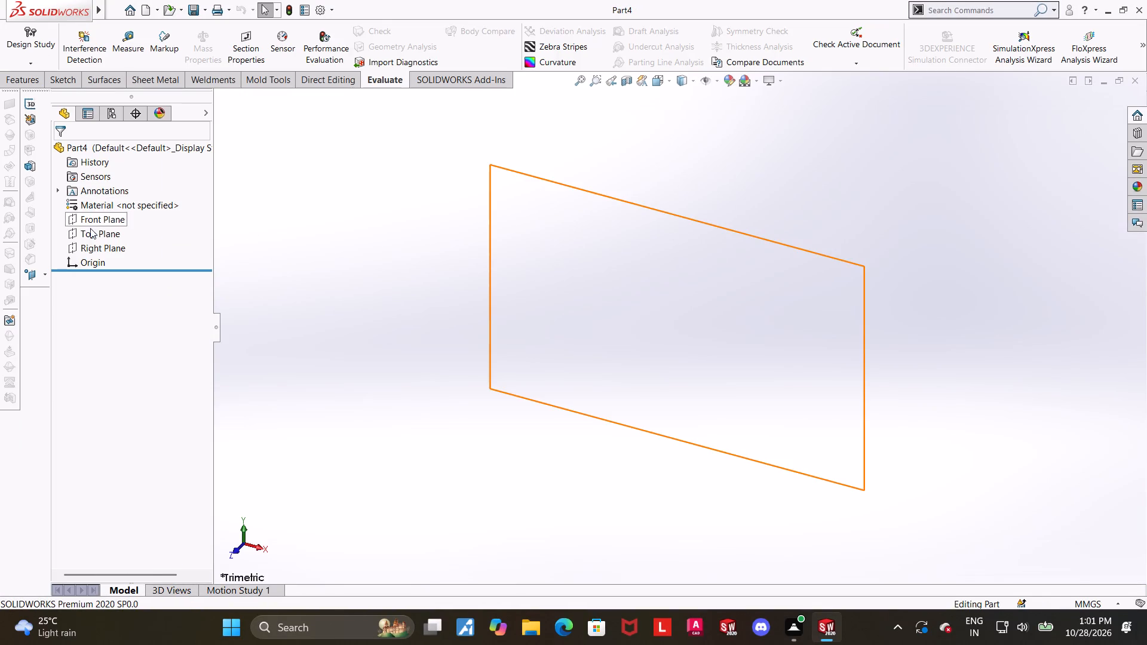
# Start a sketch on the Top Plane.
pyautogui.click(90, 229)
pyautogui.click(98, 216)
pyautogui.click(118, 32)
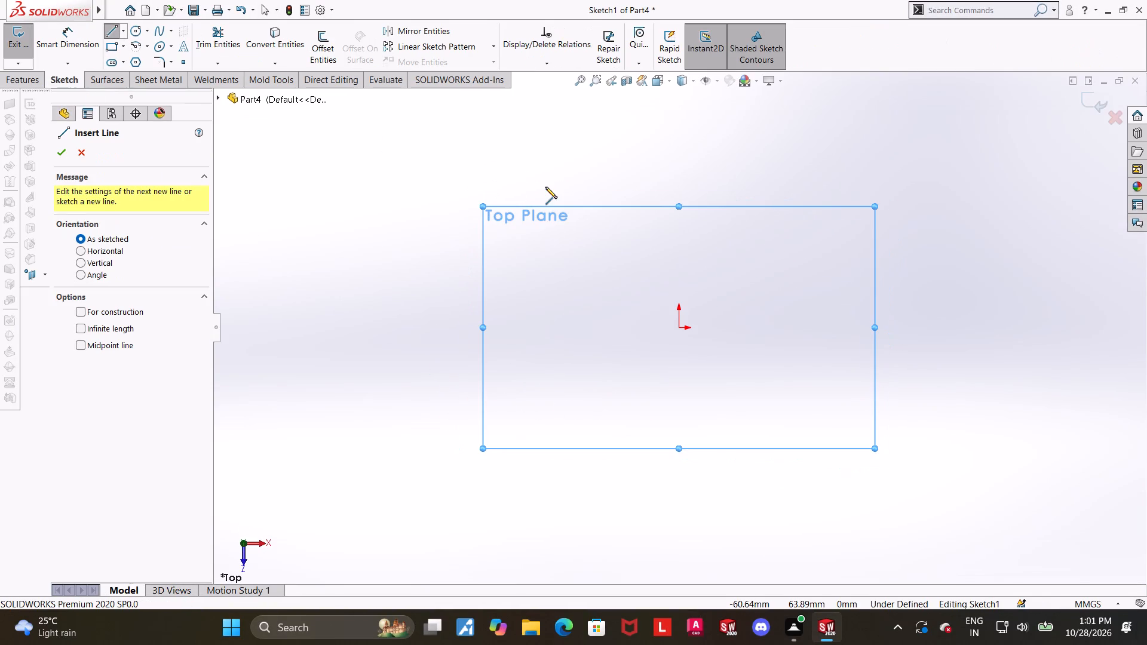
pyautogui.press('Escape')
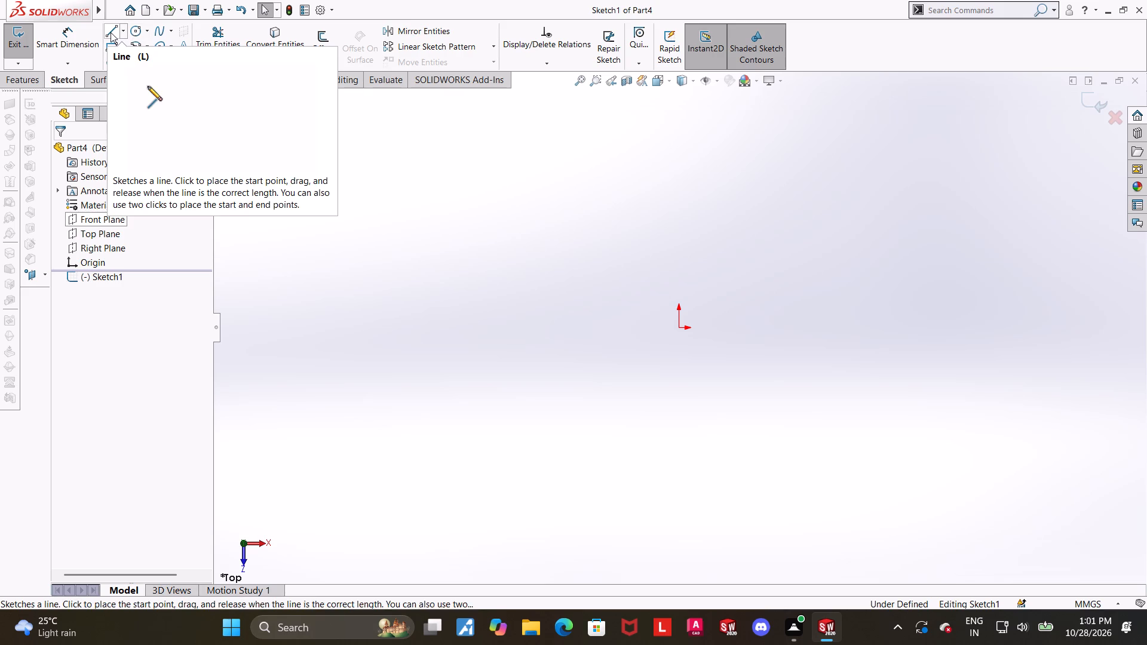
# Sketch a horizontal line about 92 mm long leftward from the origin and convert it to construction geometry.
pyautogui.click(109, 30)
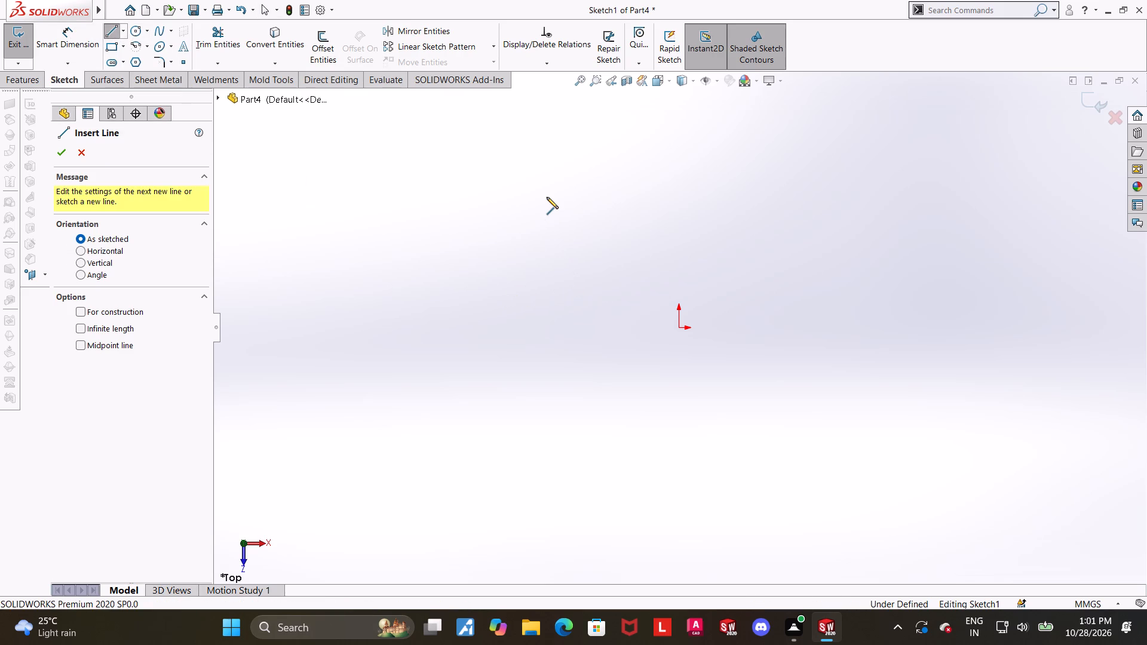
pyautogui.click(679, 330)
pyautogui.click(477, 330)
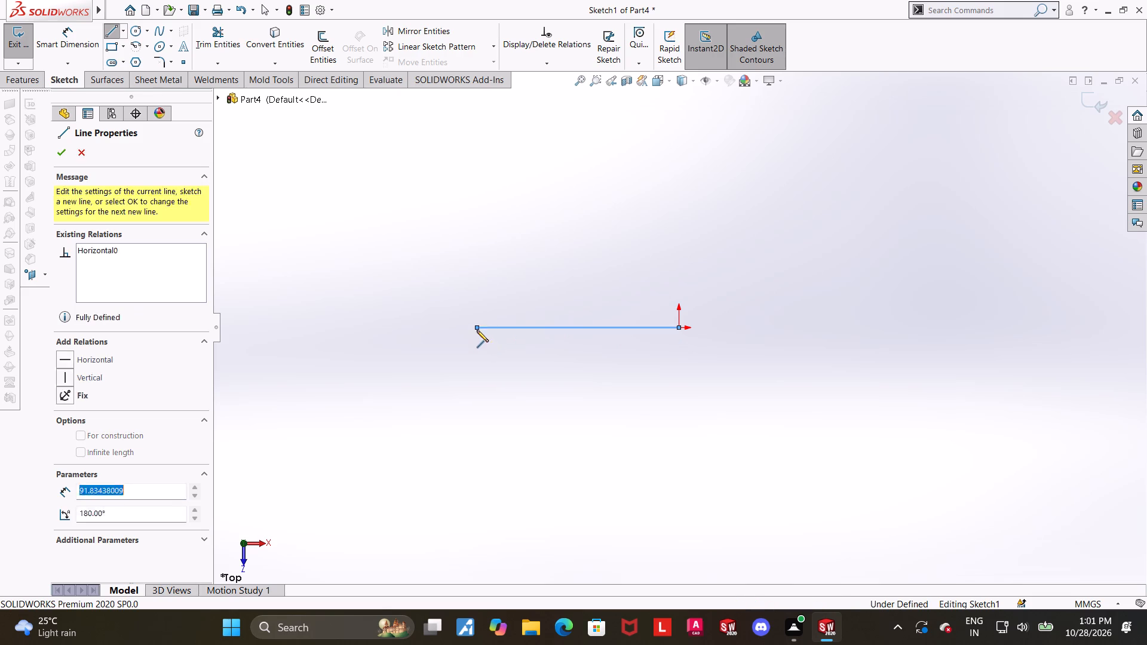
pyautogui.press('Escape')
pyautogui.press('Escape')
pyautogui.click(617, 328)
pyautogui.click(670, 297)
pyautogui.press('Escape')
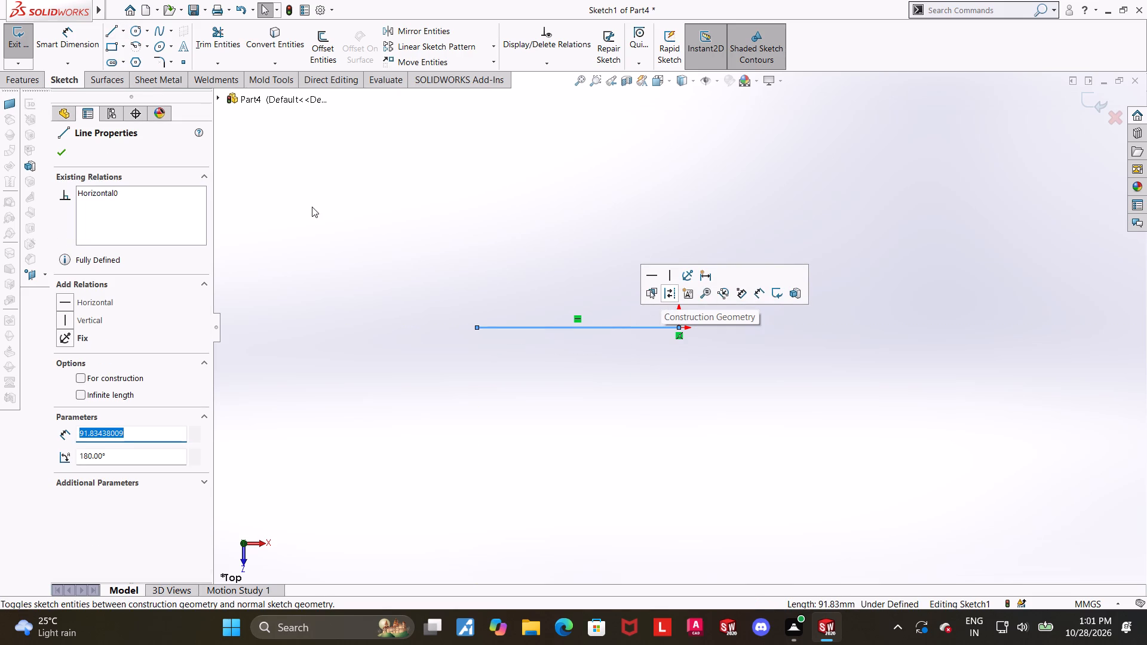
pyautogui.press('Escape')
pyautogui.press('Escape')
pyautogui.click(542, 302)
pyautogui.click(449, 228)
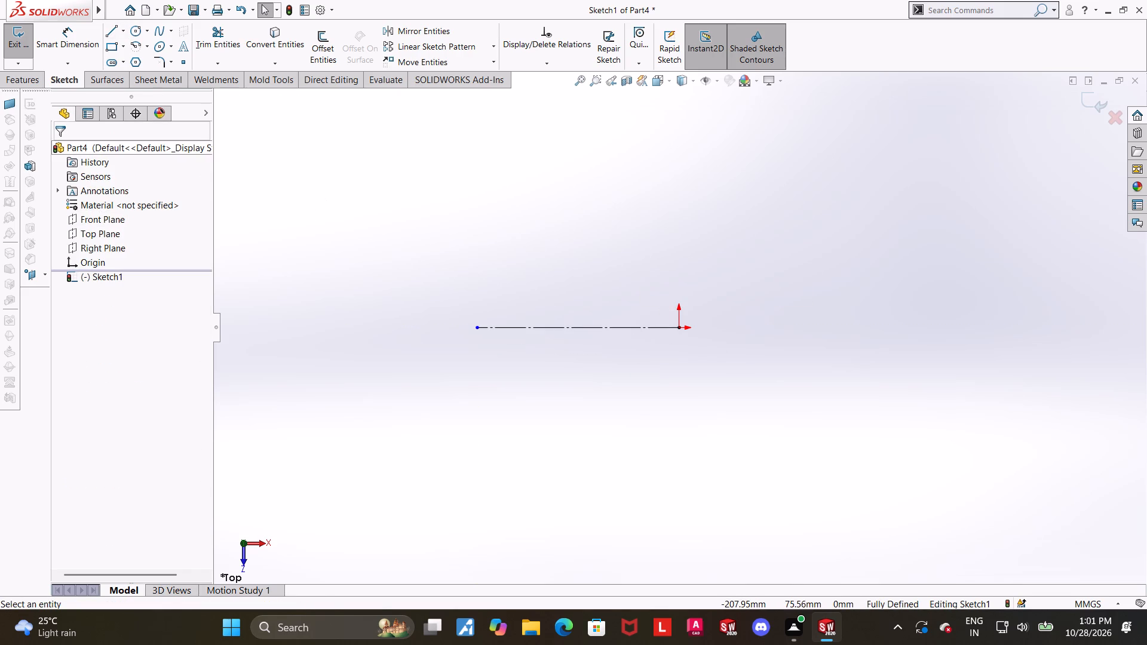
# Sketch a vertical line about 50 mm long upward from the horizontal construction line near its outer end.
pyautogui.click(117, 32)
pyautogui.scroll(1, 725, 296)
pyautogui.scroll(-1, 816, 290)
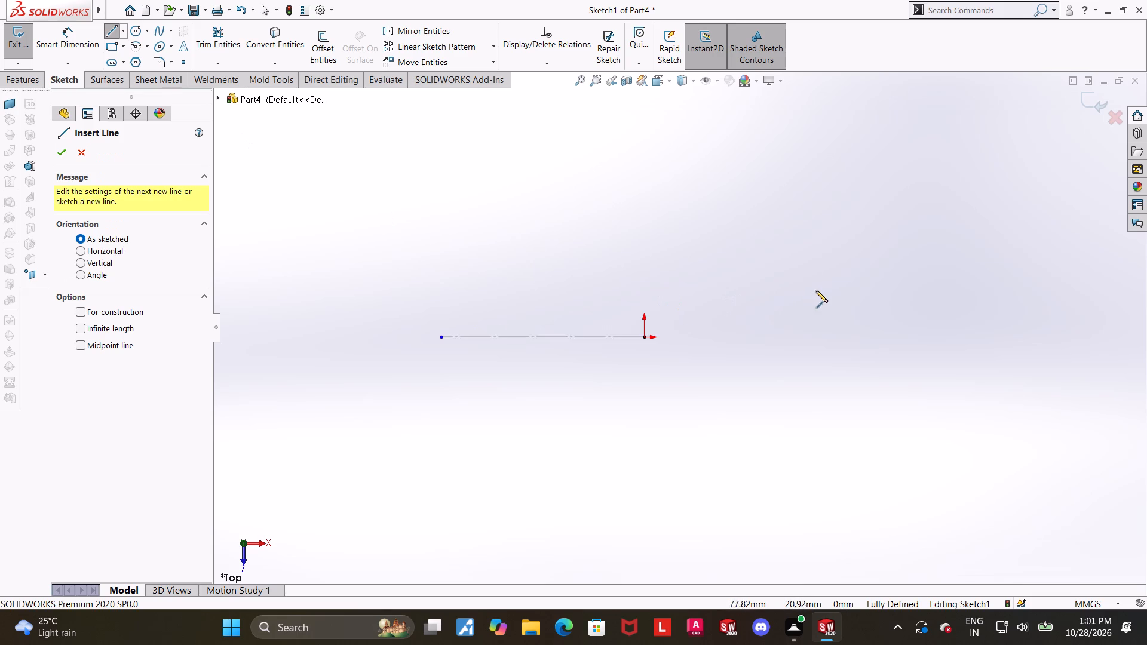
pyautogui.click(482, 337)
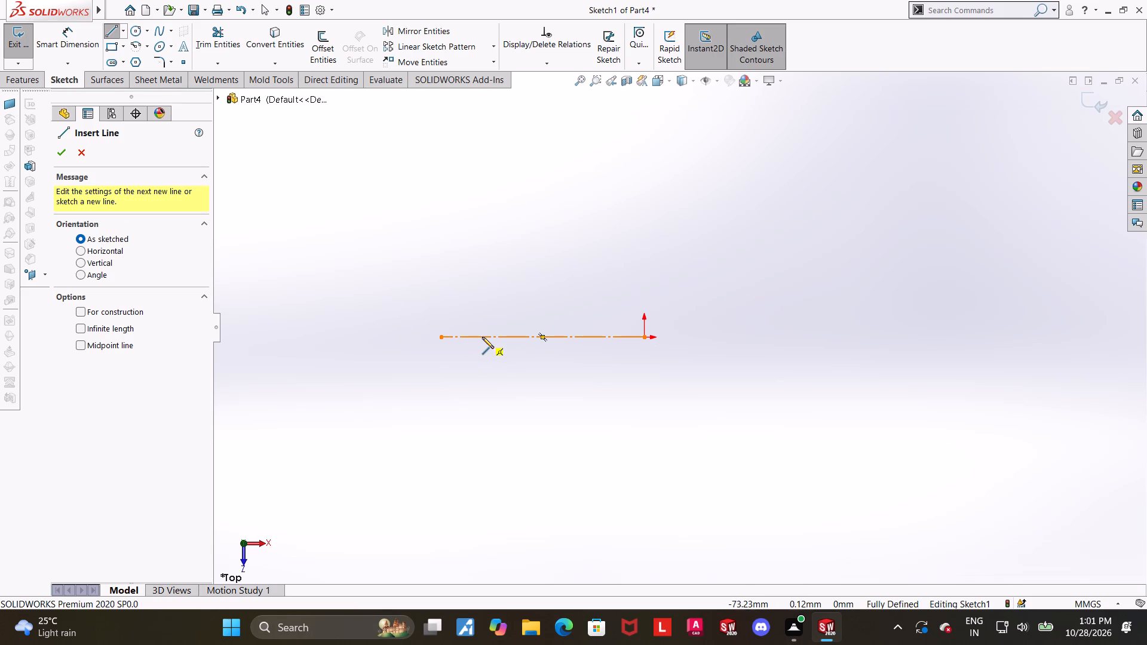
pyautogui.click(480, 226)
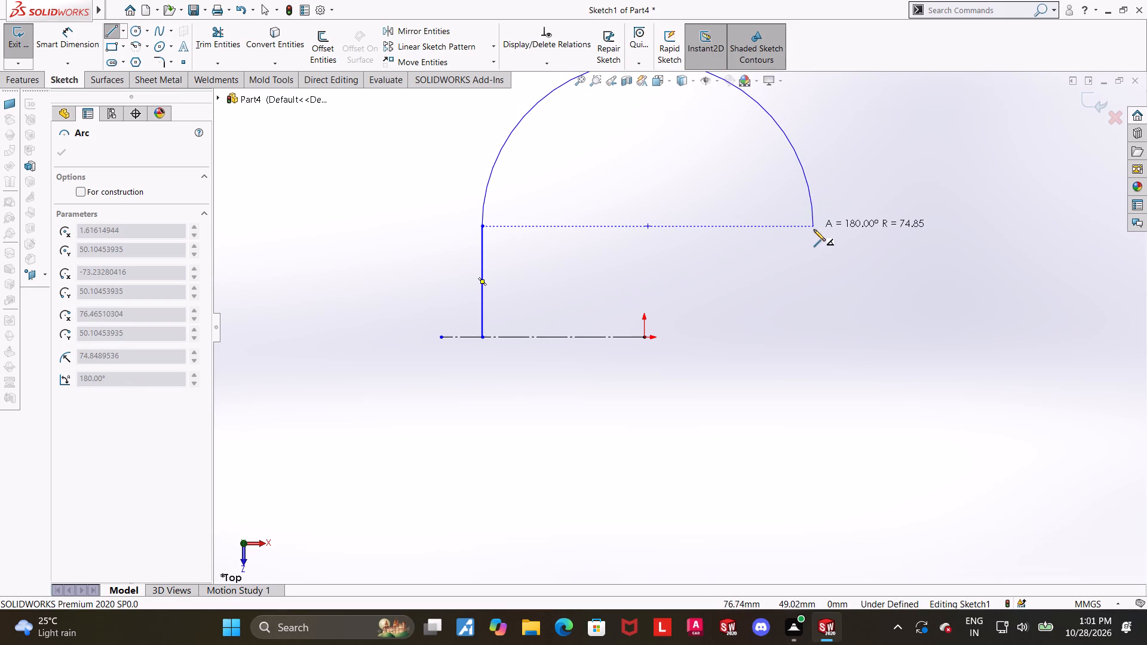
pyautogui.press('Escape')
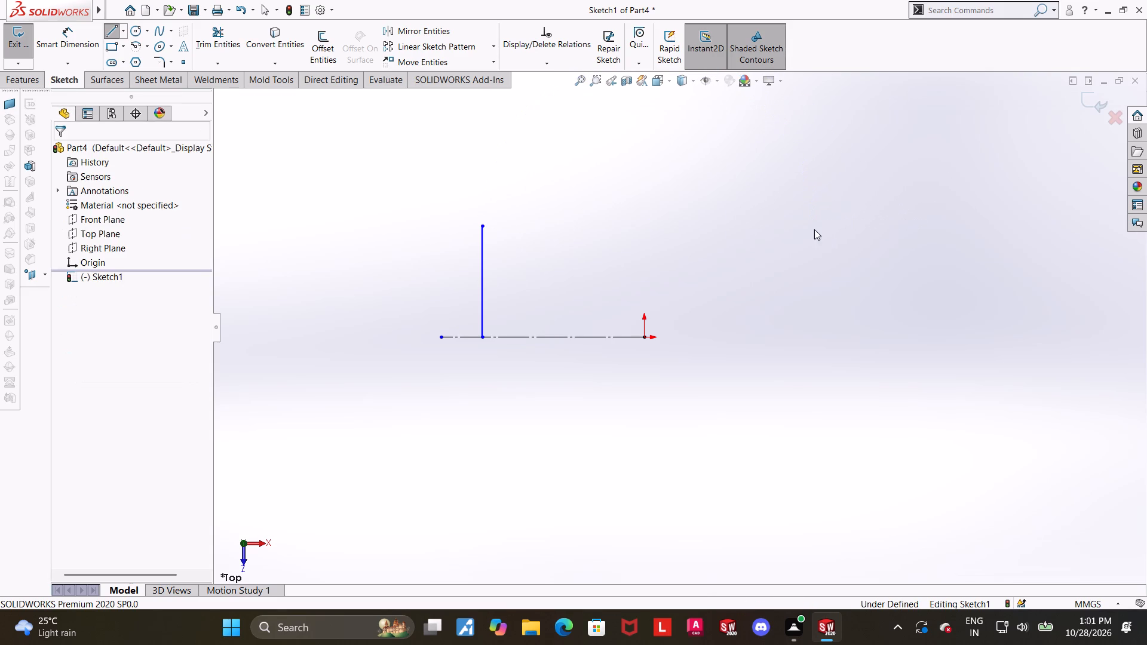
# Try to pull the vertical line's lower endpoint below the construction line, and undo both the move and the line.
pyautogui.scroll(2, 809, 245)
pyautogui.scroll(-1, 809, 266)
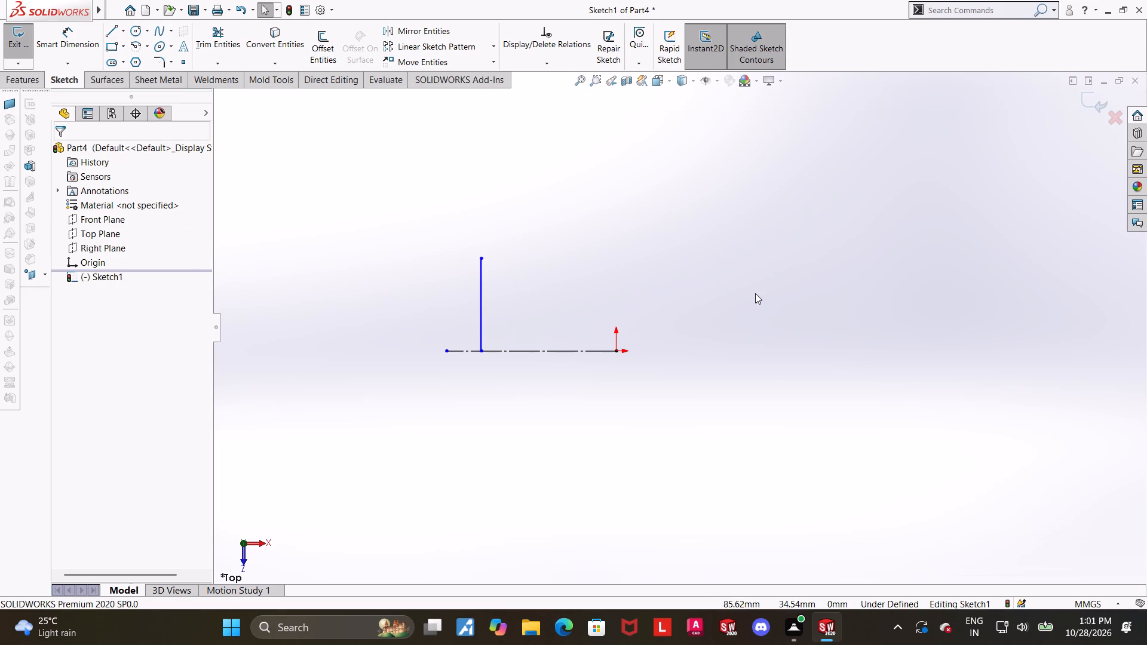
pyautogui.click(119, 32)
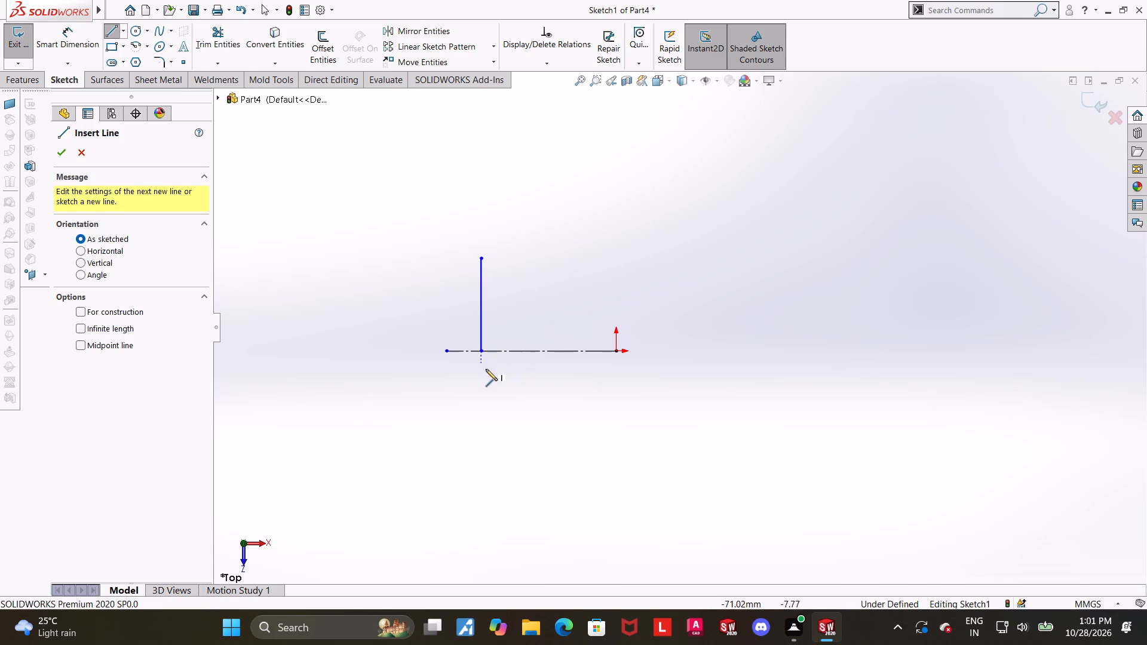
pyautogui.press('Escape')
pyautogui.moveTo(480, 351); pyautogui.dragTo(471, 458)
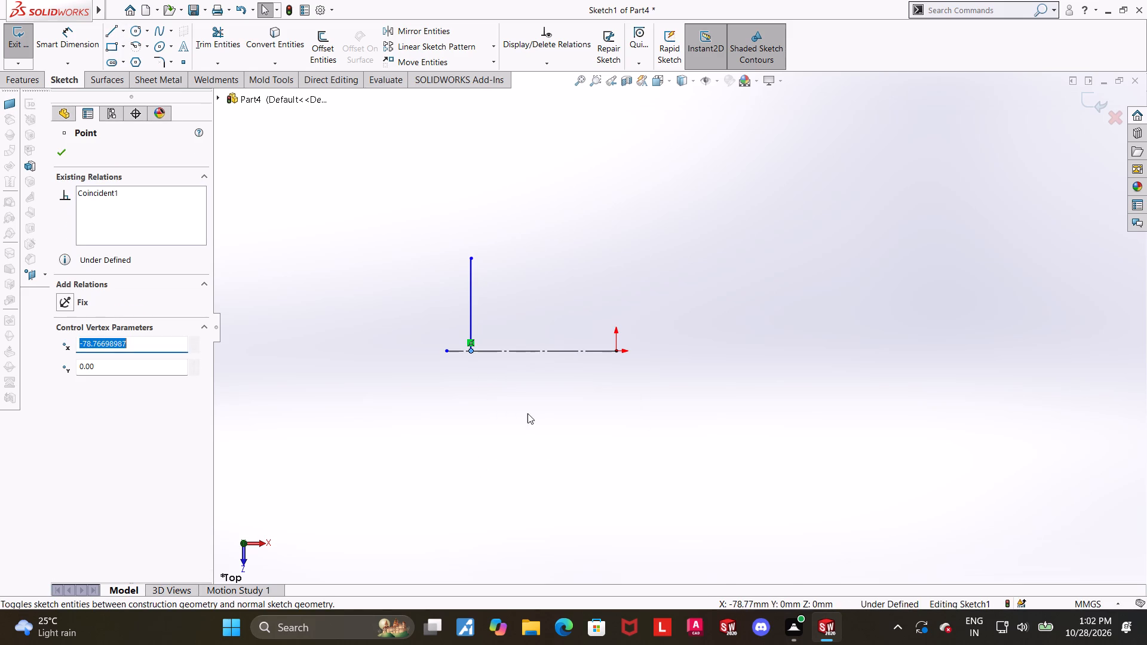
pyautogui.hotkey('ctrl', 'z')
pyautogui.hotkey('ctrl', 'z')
# Sketch a vertical line about 198 mm long crossing the horizontal construction line, starting above it and ending well below.
pyautogui.click(113, 31)
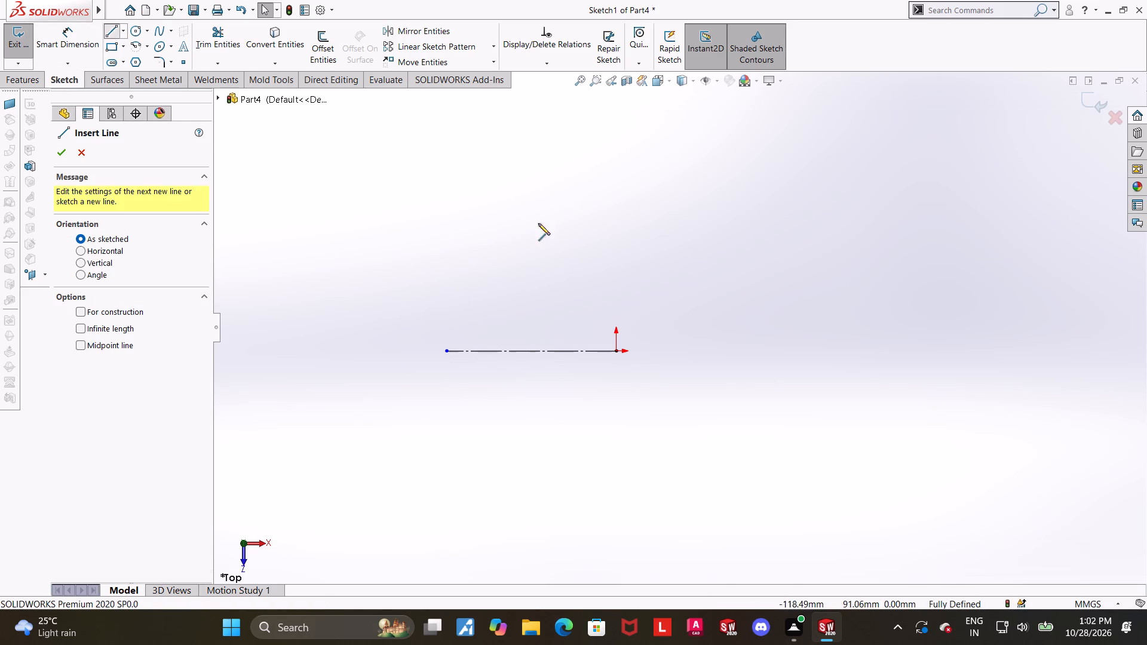
pyautogui.scroll(3, 568, 231)
pyautogui.scroll(5, 879, 456)
pyautogui.scroll(-3, 825, 453)
pyautogui.scroll(-1, 468, 184)
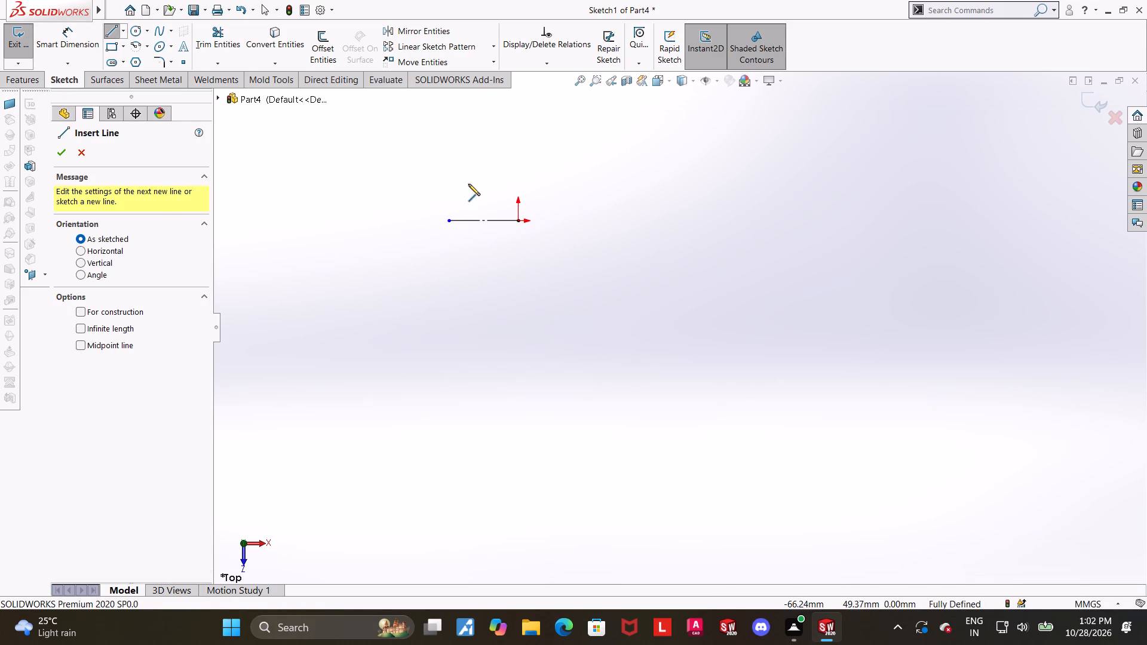
pyautogui.click(476, 181)
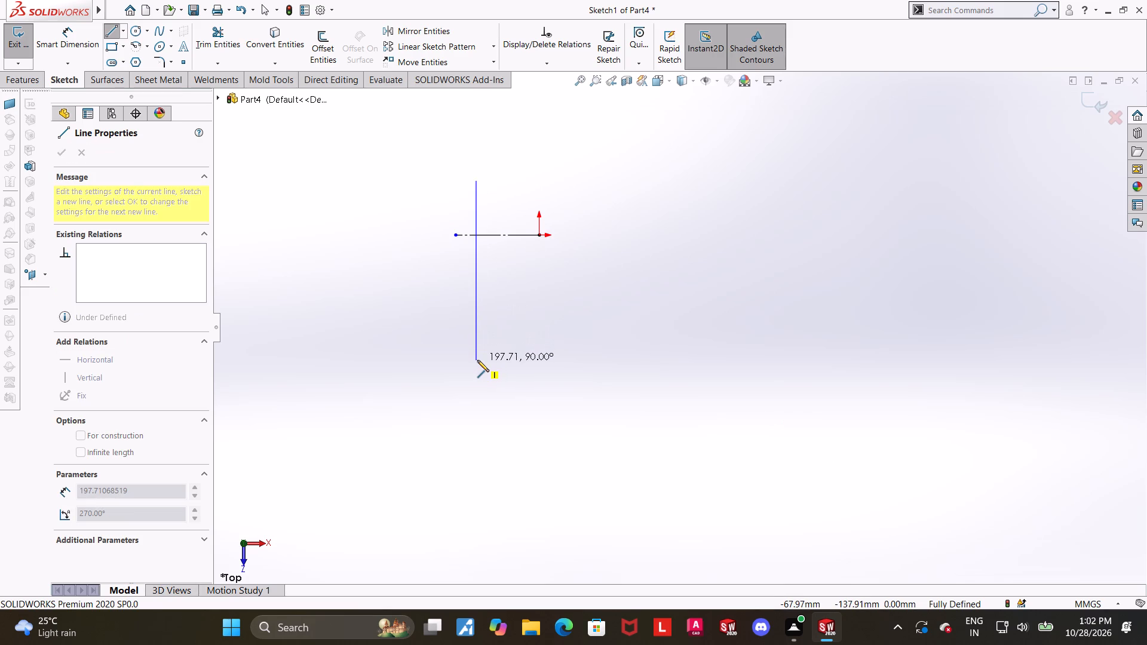
pyautogui.click(477, 360)
pyautogui.press('Escape')
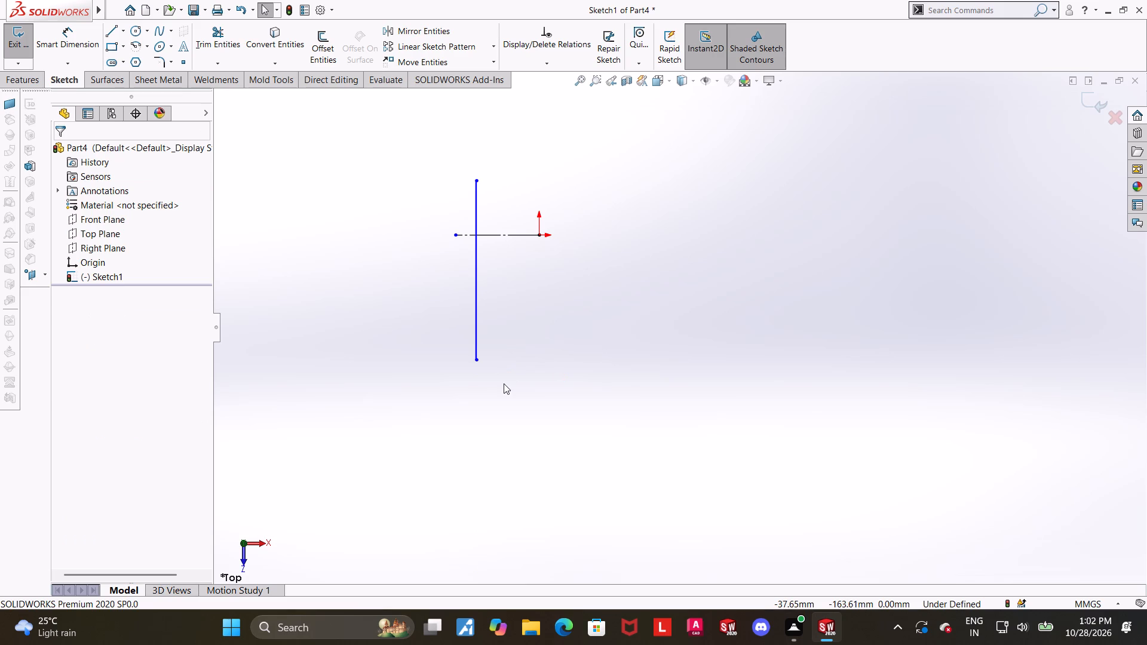
pyautogui.press('Escape')
# Dimension the distance between the origin and the vertical line as 45 mm.
pyautogui.scroll(-1, 486, 266)
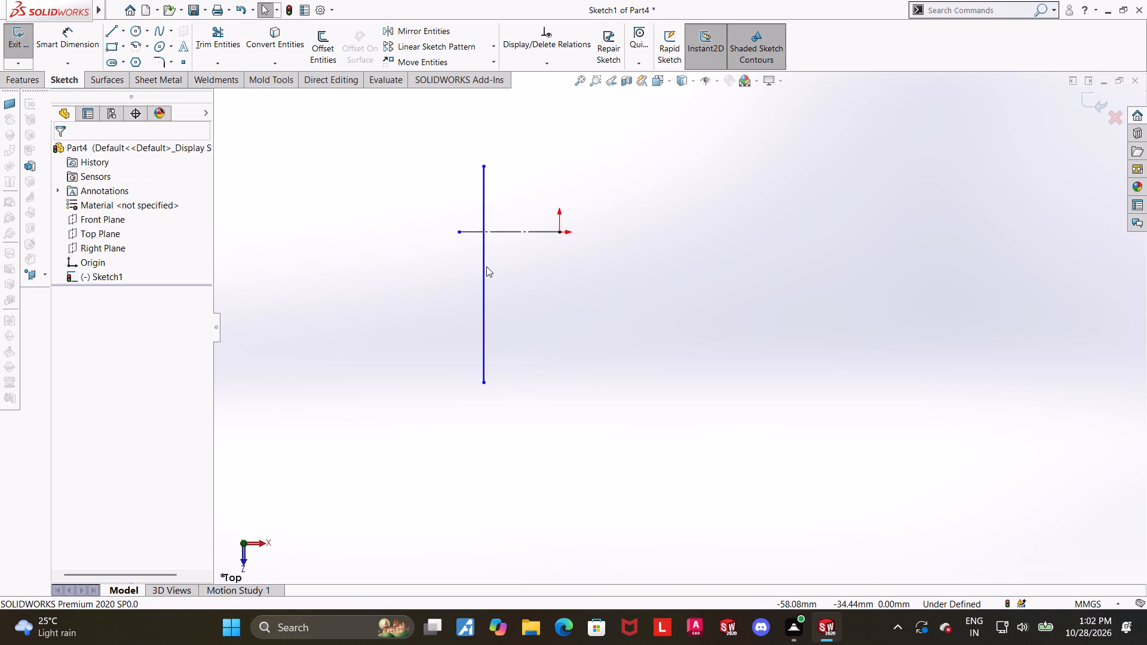
pyautogui.scroll(1, 540, 264)
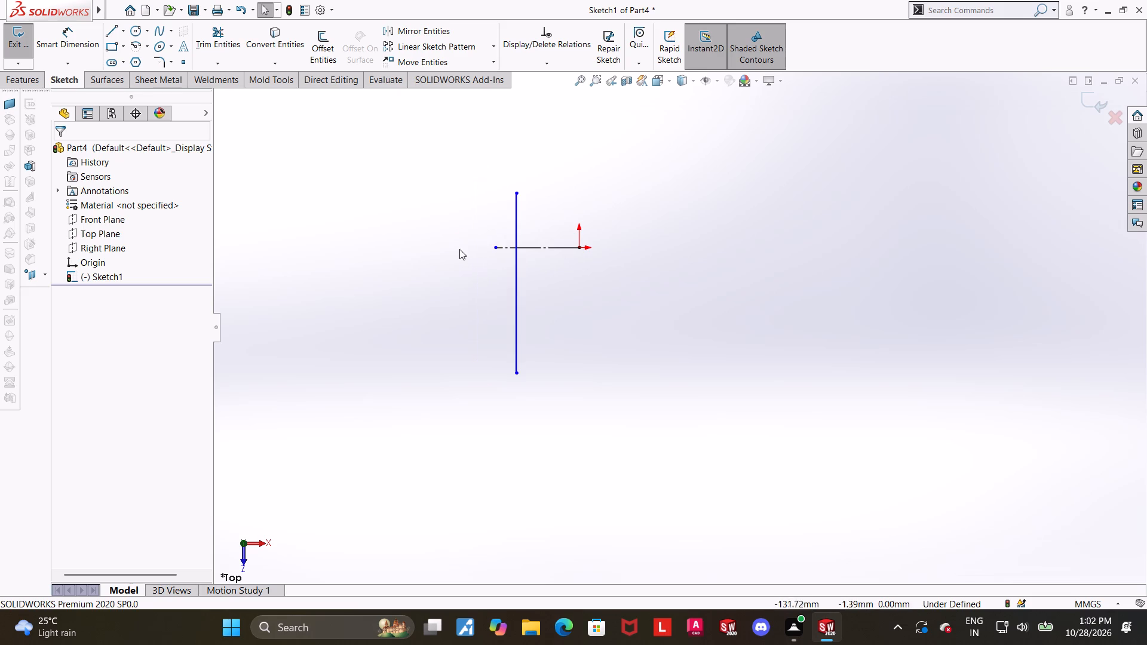
pyautogui.scroll(-1, 455, 241)
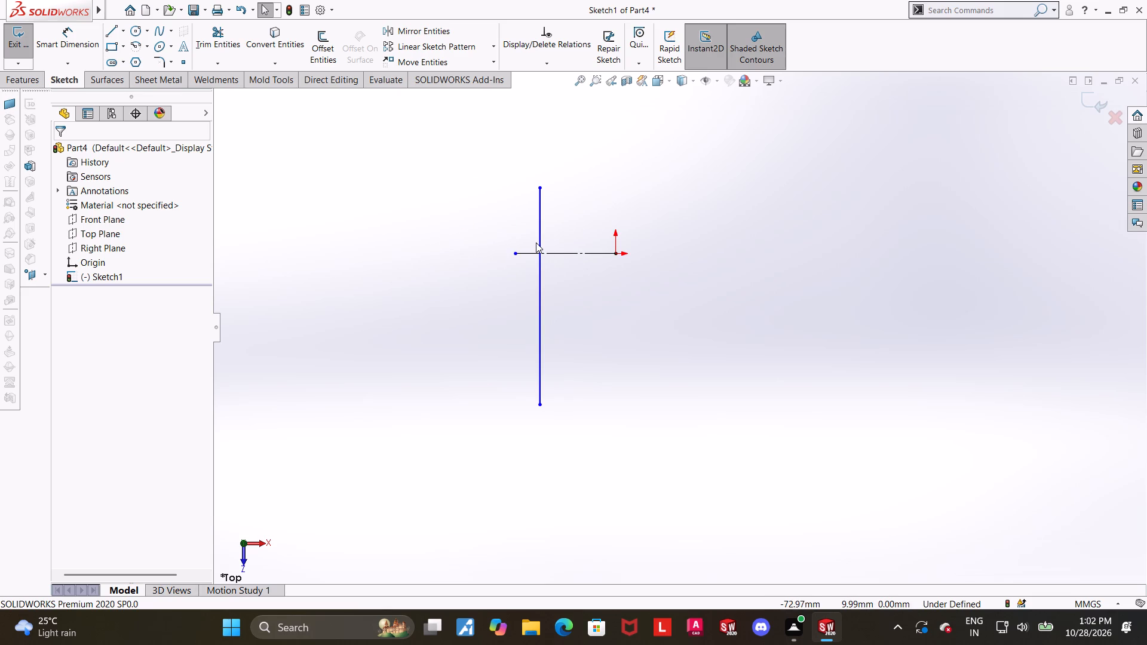
pyautogui.scroll(1, 703, 251)
pyautogui.scroll(-1, 703, 251)
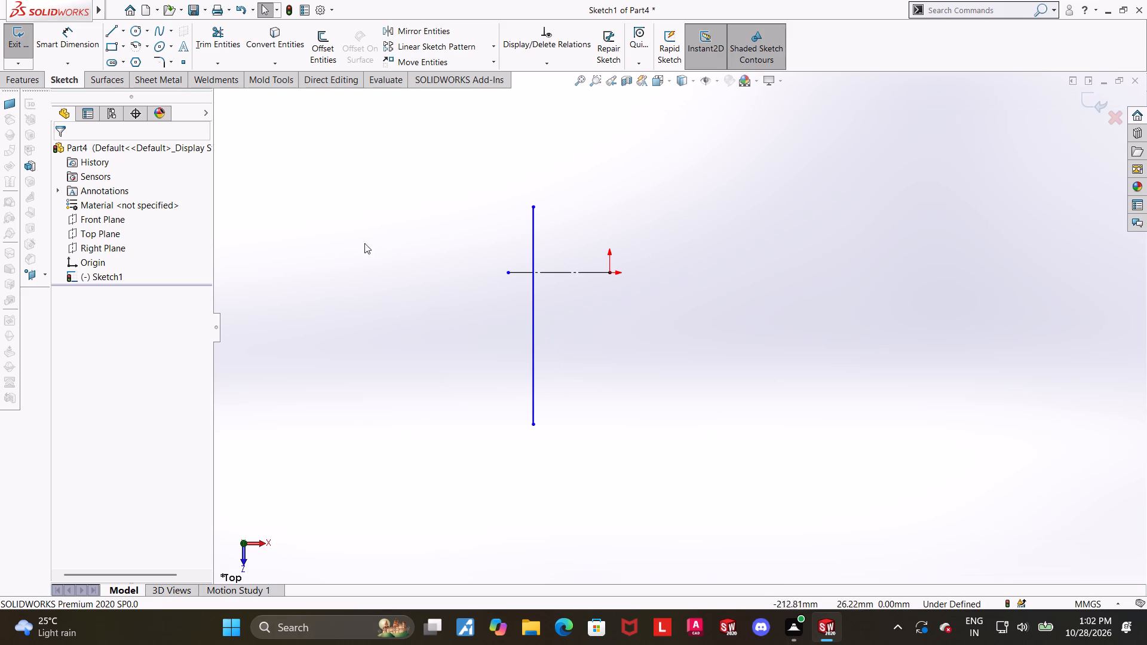
pyautogui.moveTo(59, 34); pyautogui.dragTo(66, 33)
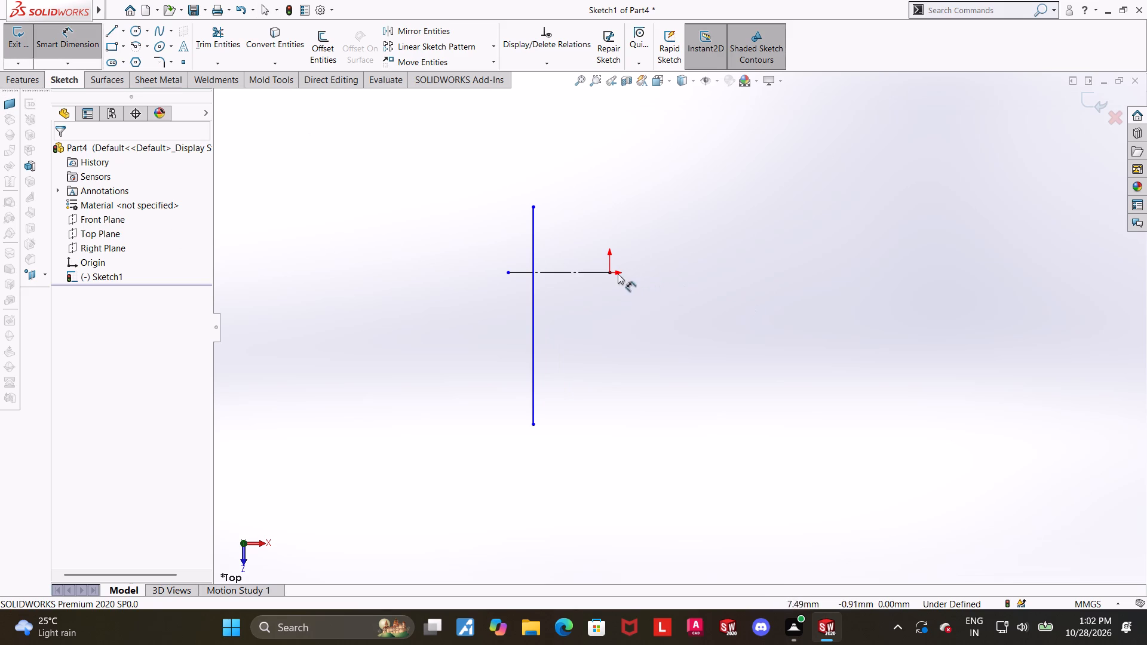
pyautogui.click(609, 275)
pyautogui.click(530, 333)
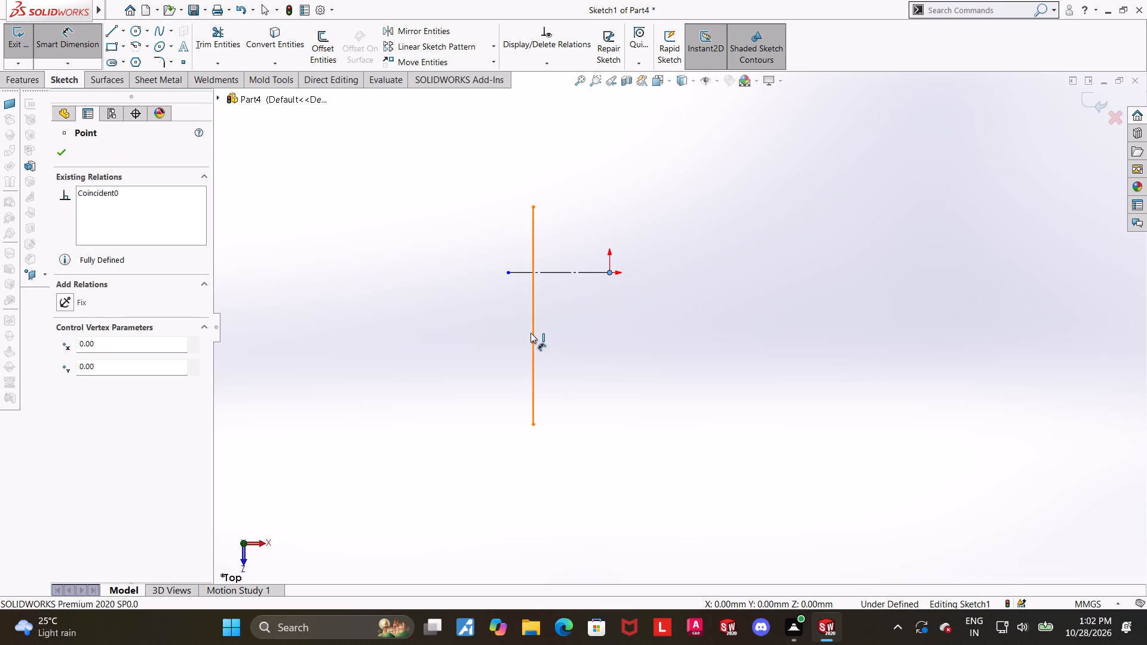
pyautogui.click(448, 366)
pyautogui.write('45')
pyautogui.press('Return')
pyautogui.press('Escape')
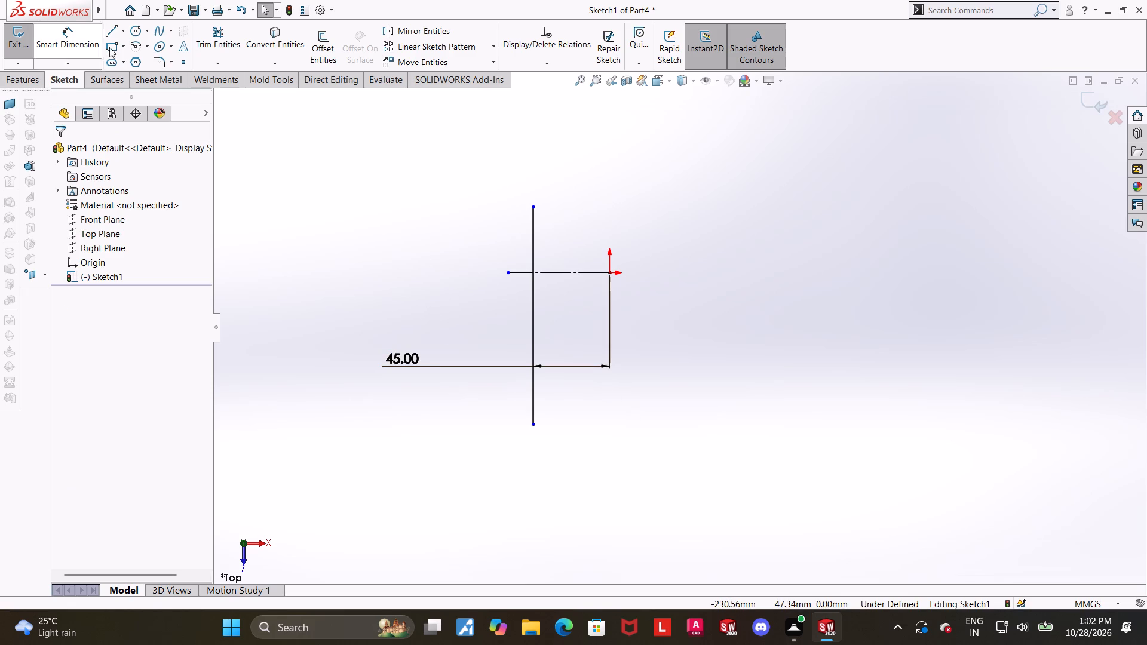
# Sketch a vertical centerline through the origin, reaching past both ends of the solid vertical line.
pyautogui.click(124, 34)
pyautogui.click(131, 58)
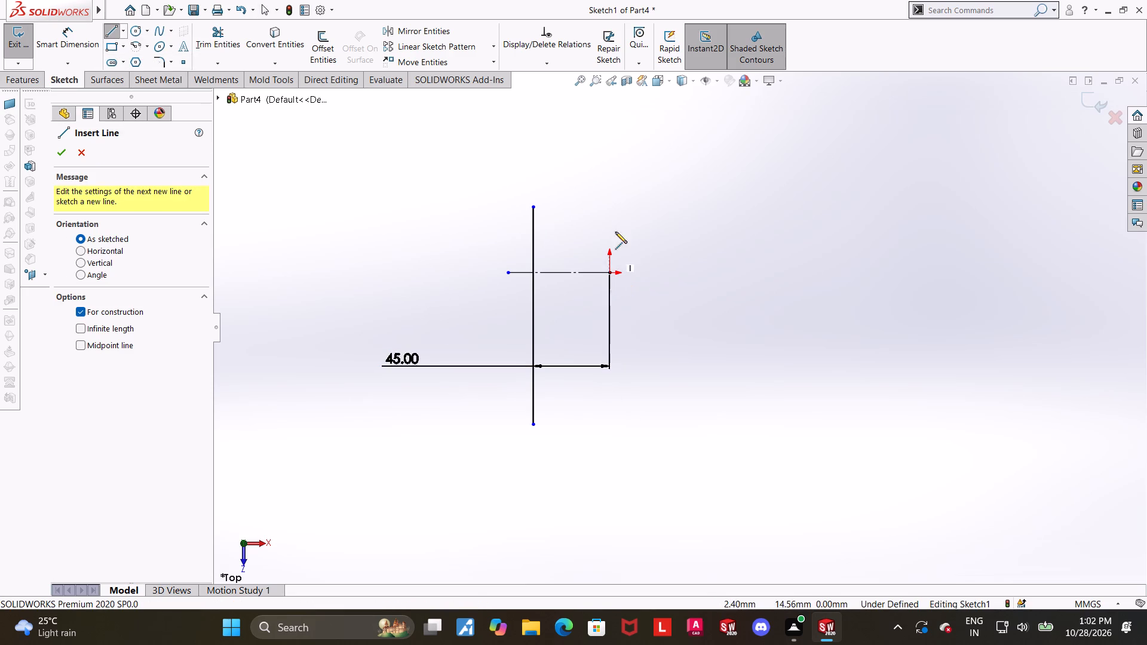
pyautogui.click(611, 177)
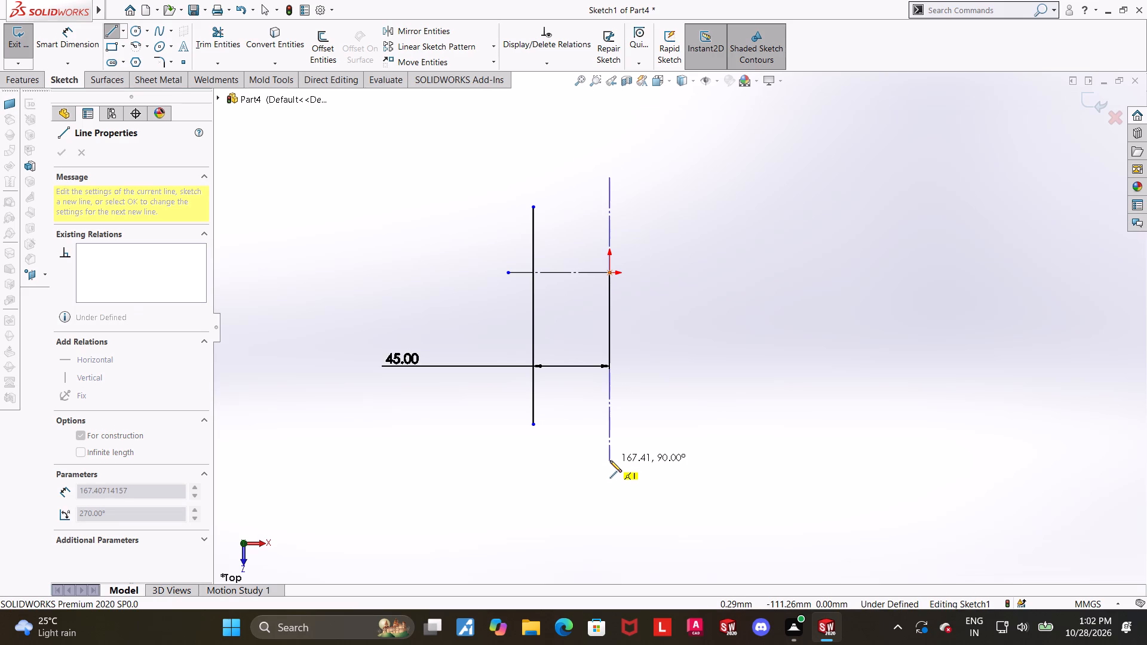
pyautogui.click(609, 478)
pyautogui.press('Escape')
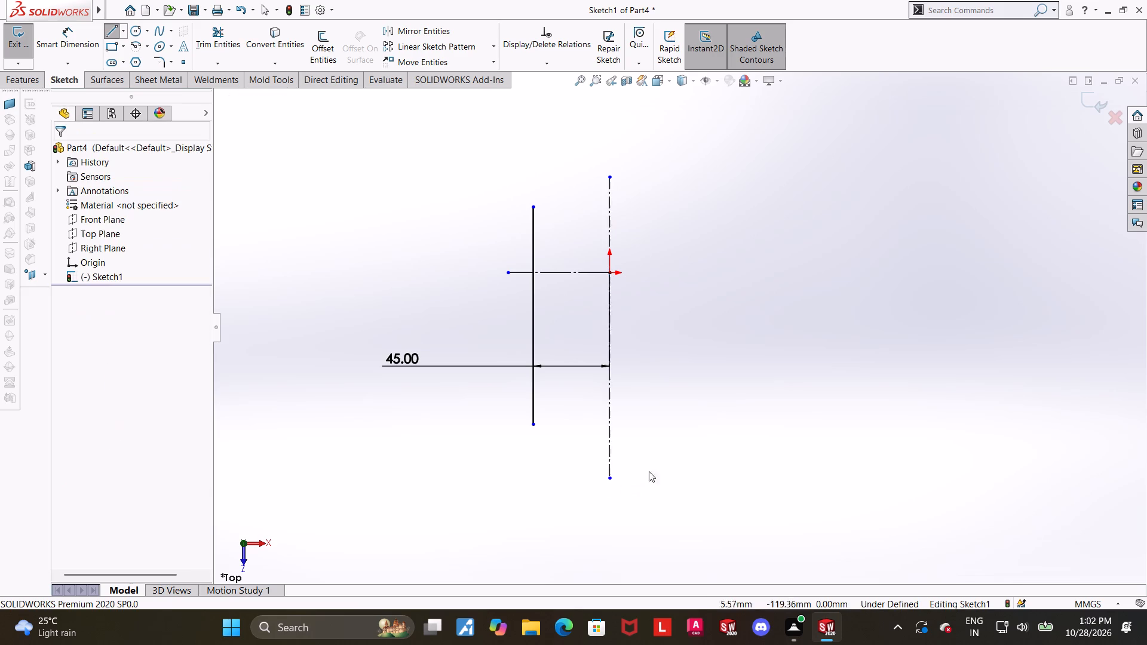
# Sketch a shorter vertical line about 67 mm long on the opposite side of the centerline, below the origin's level.
pyautogui.scroll(1, 730, 422)
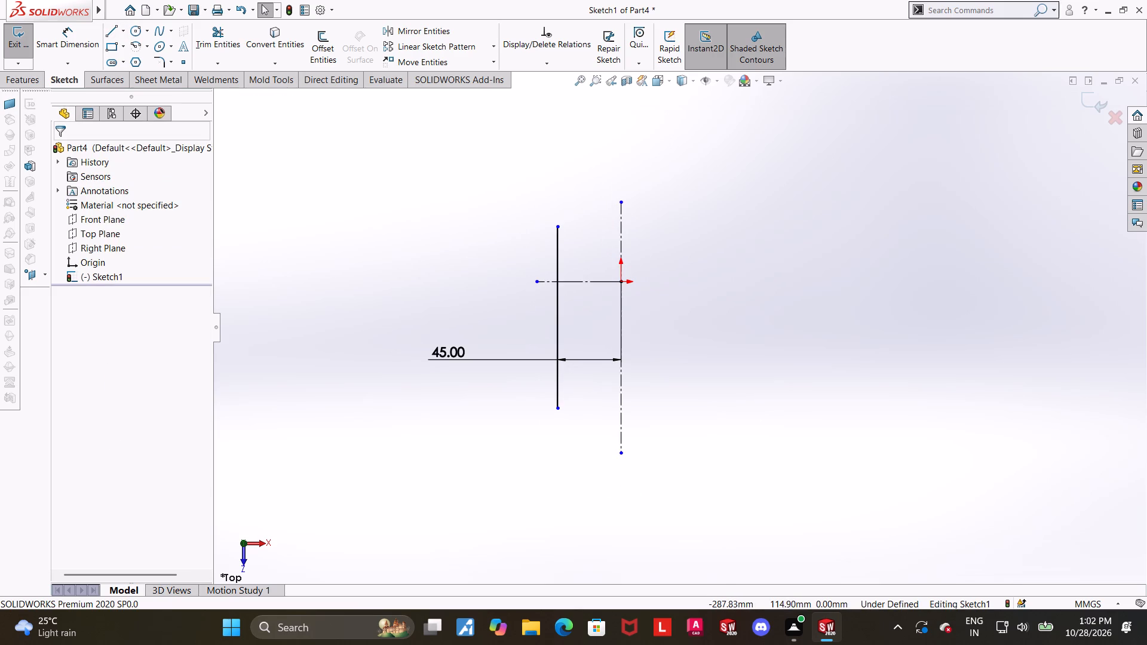
pyautogui.click(115, 30)
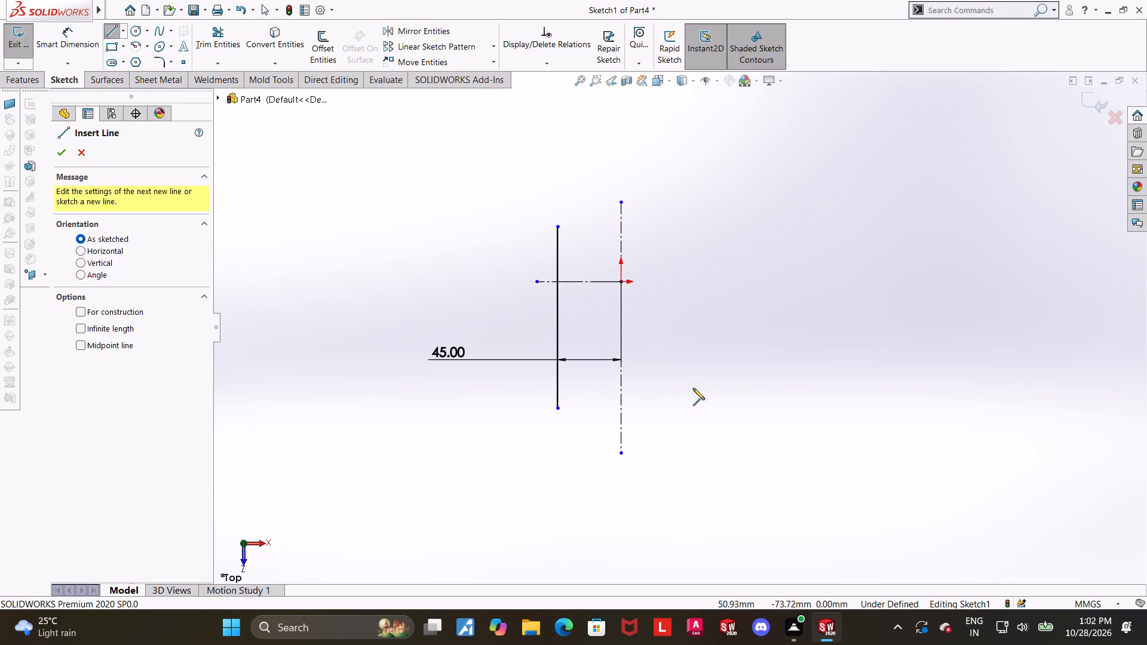
pyautogui.click(694, 404)
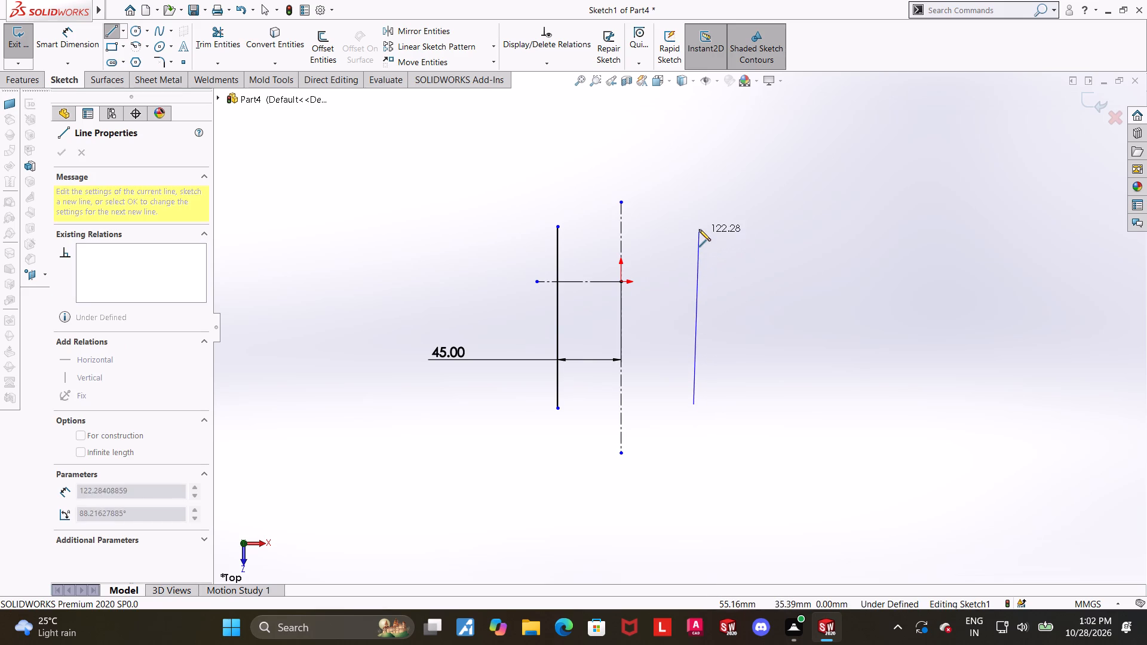
pyautogui.click(695, 309)
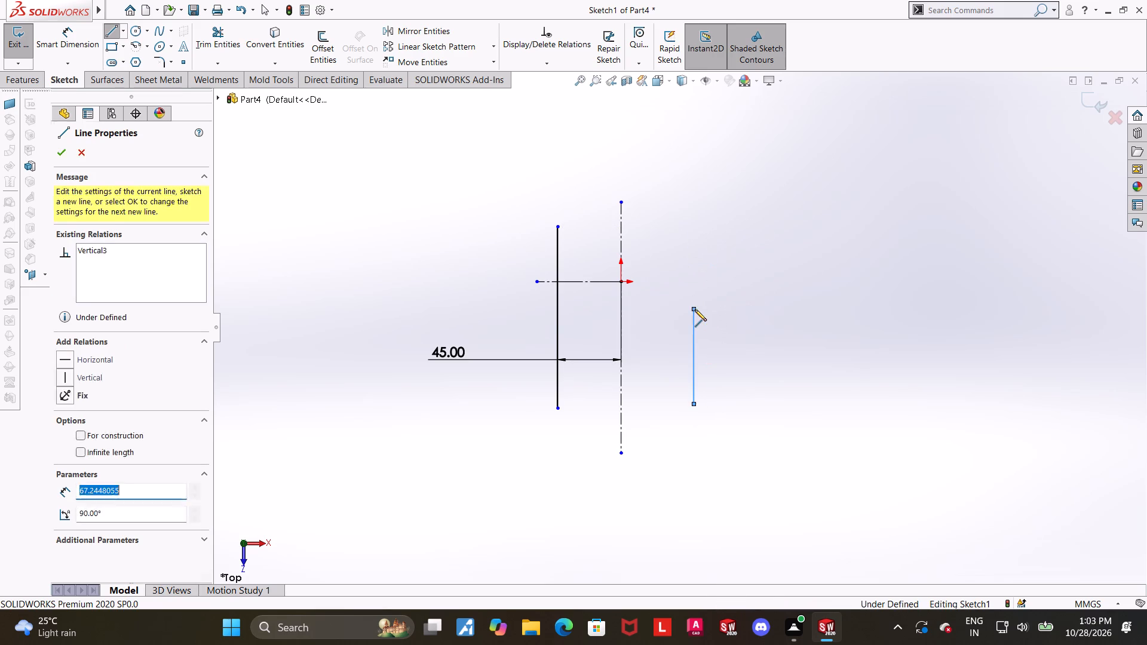
pyautogui.press('Escape')
pyautogui.press('Escape')
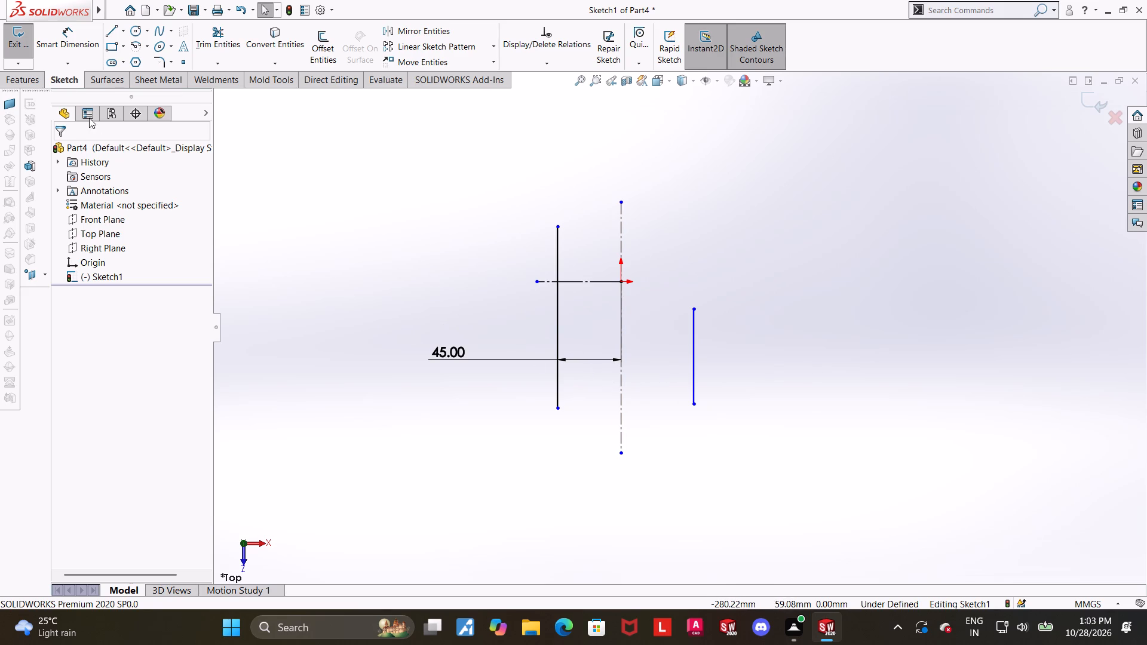
# Dimension the distance between the vertical centerline and the shorter vertical line as 57 mm.
pyautogui.click(68, 28)
pyautogui.scroll(3, 684, 385)
pyautogui.scroll(-3, 711, 392)
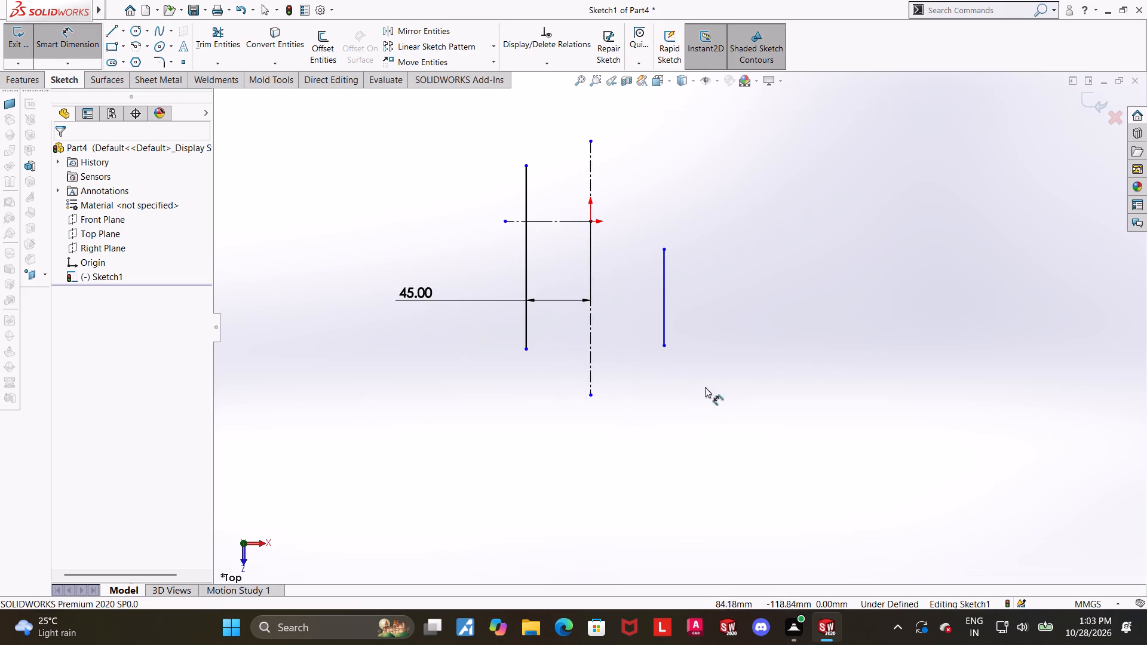
pyautogui.click(590, 341)
pyautogui.click(664, 309)
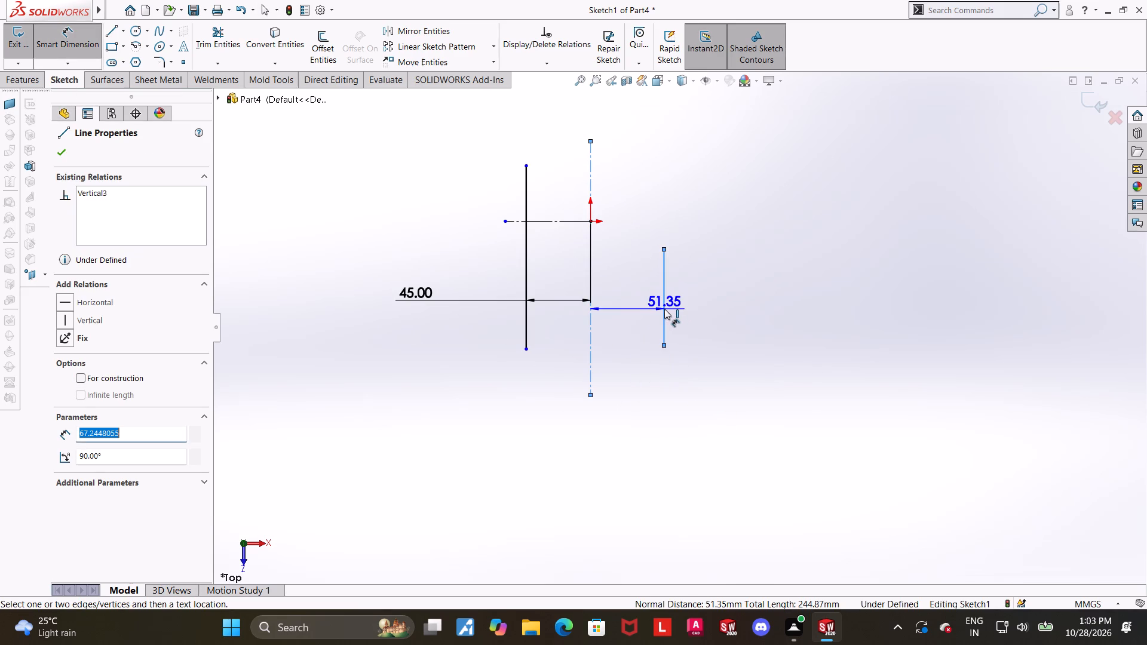
pyautogui.click(642, 456)
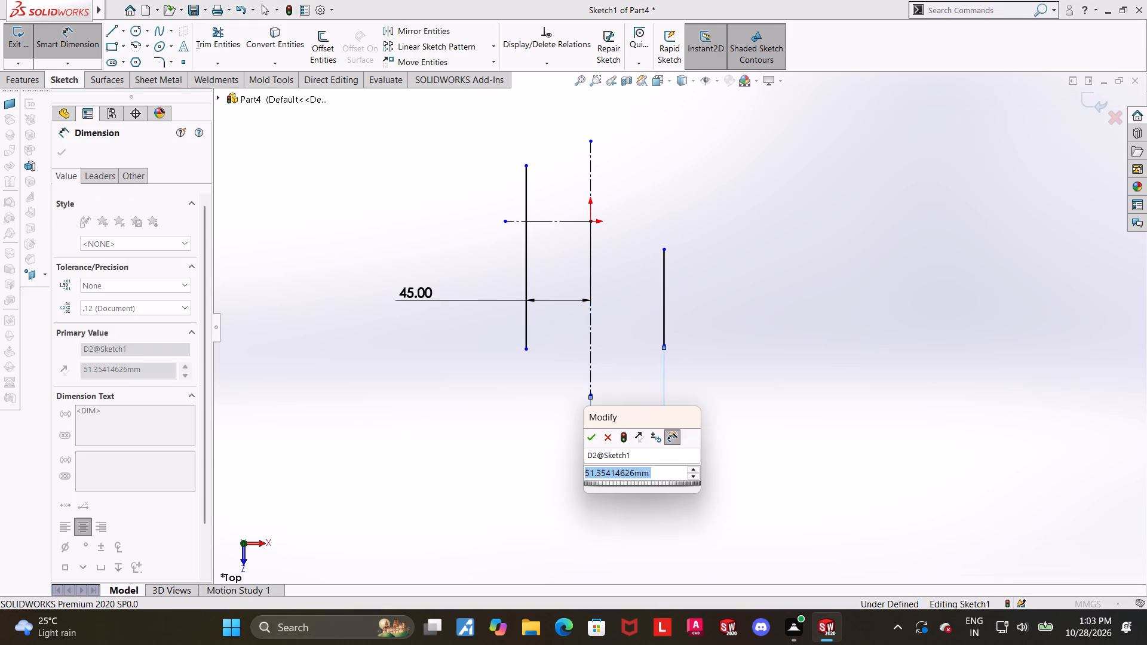
pyautogui.write('57')
pyautogui.press('Return')
pyautogui.press('Escape')
pyautogui.press('Escape')
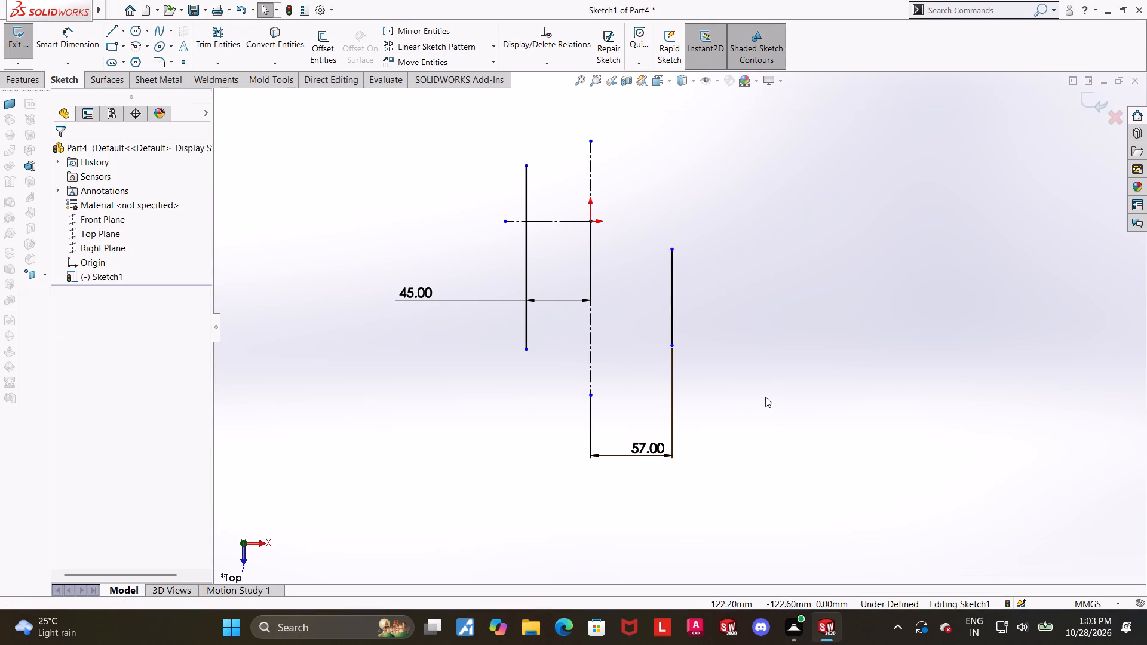
pyautogui.click(765, 397)
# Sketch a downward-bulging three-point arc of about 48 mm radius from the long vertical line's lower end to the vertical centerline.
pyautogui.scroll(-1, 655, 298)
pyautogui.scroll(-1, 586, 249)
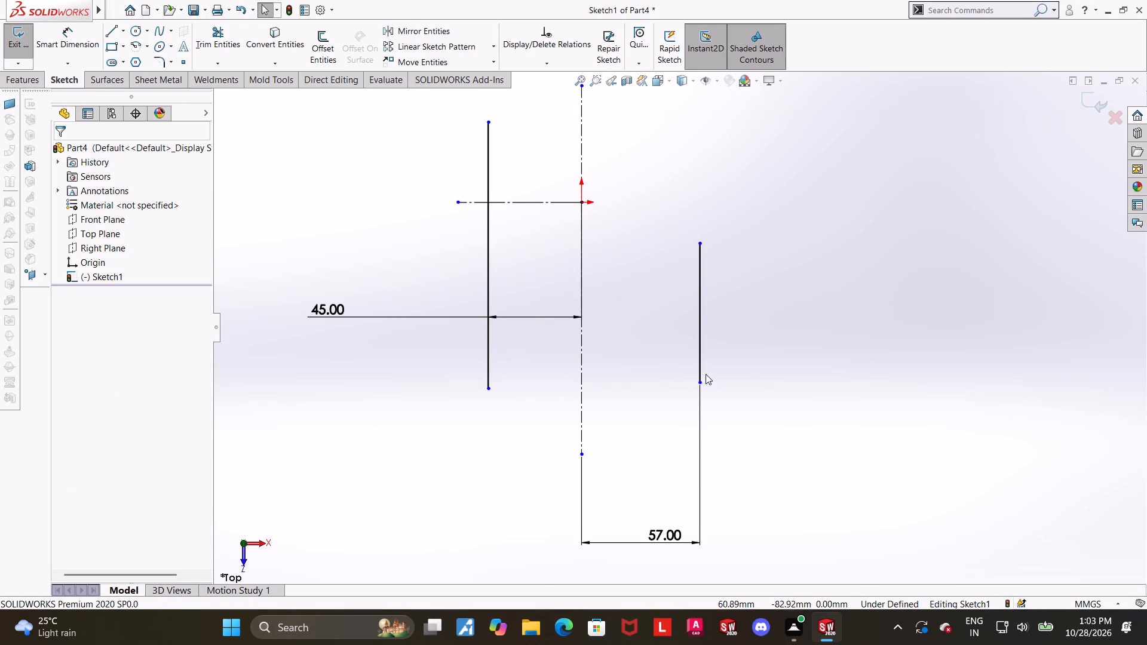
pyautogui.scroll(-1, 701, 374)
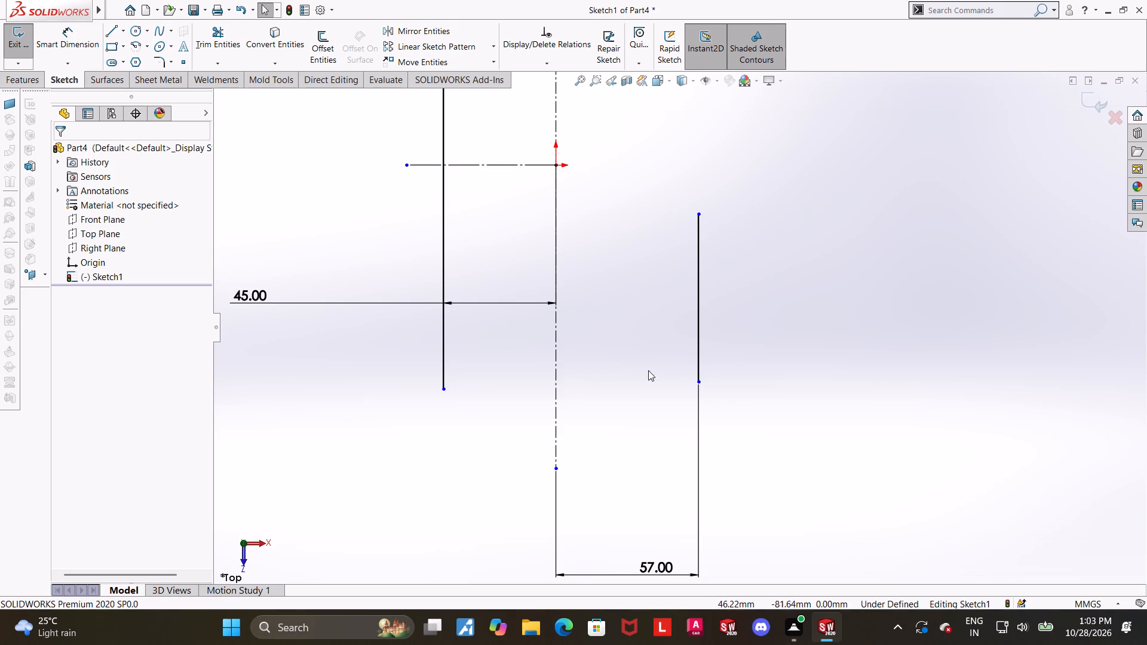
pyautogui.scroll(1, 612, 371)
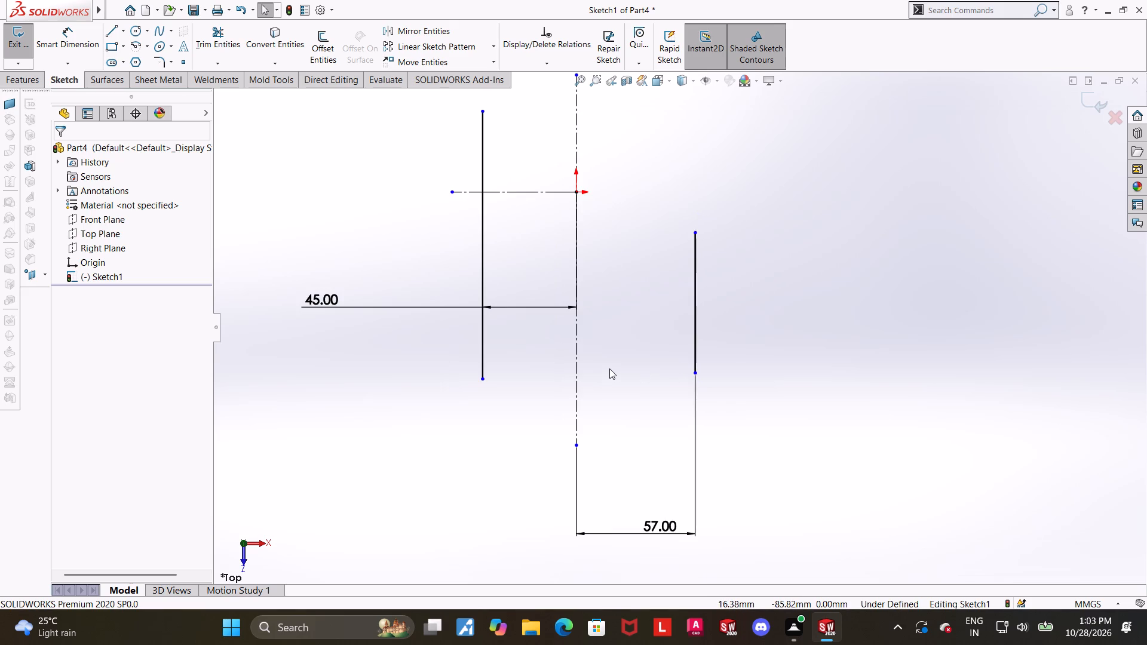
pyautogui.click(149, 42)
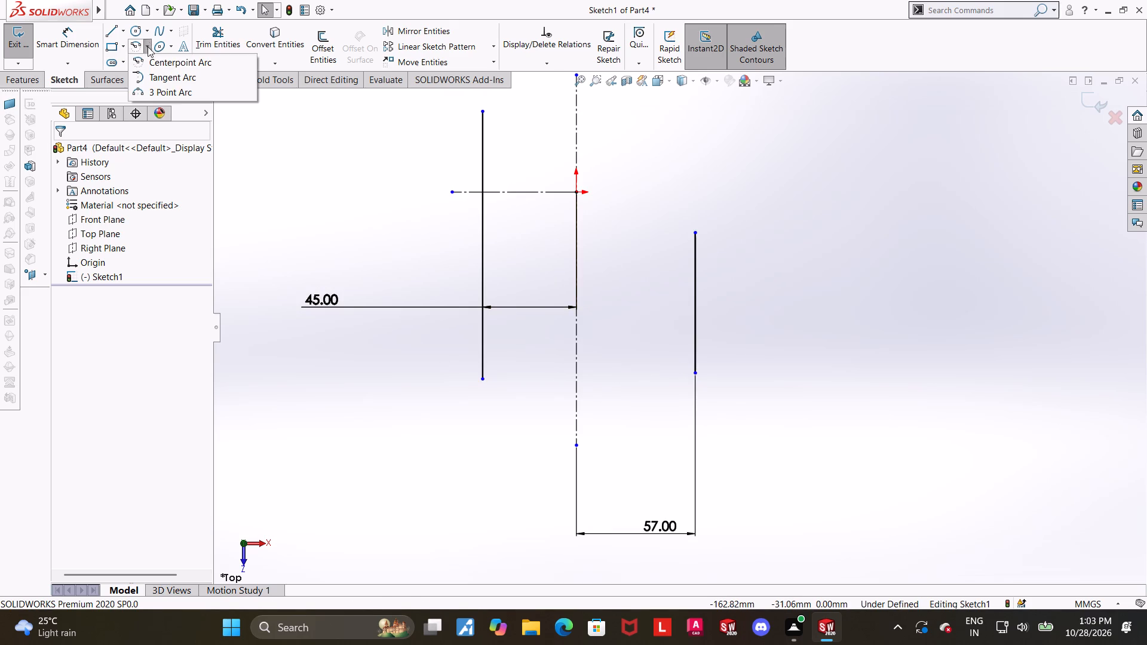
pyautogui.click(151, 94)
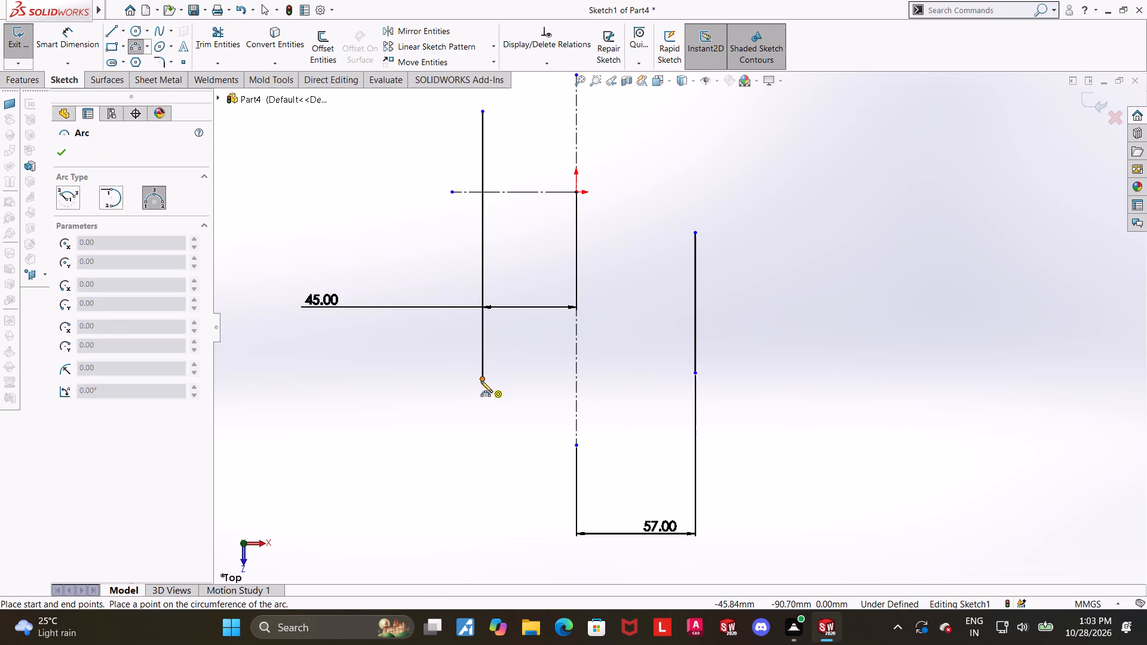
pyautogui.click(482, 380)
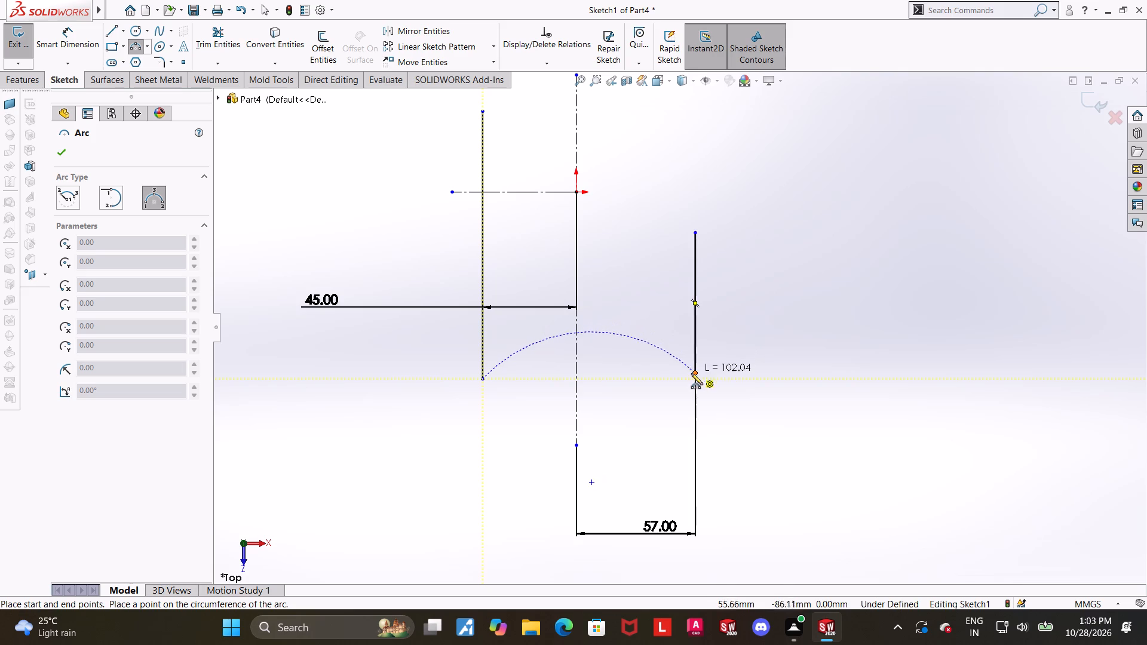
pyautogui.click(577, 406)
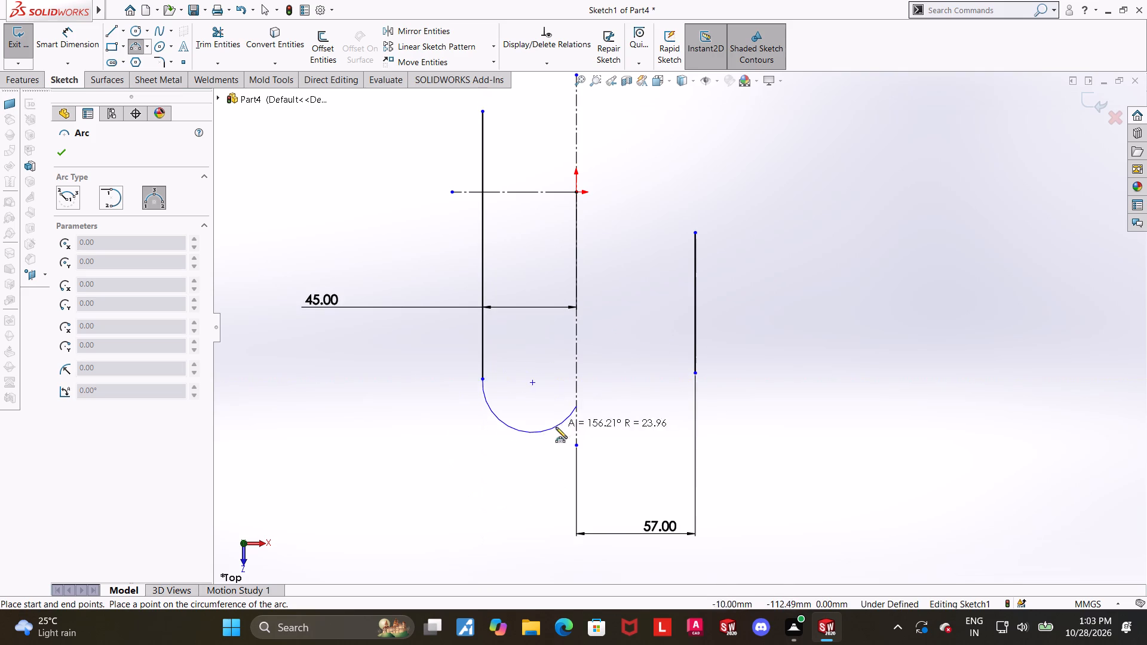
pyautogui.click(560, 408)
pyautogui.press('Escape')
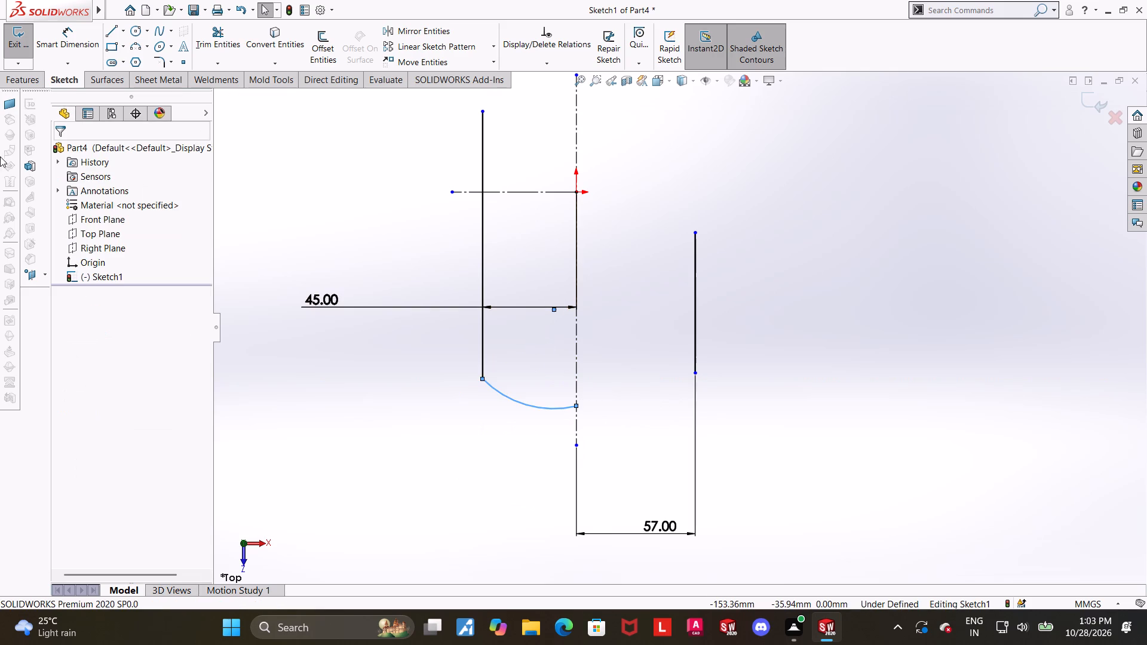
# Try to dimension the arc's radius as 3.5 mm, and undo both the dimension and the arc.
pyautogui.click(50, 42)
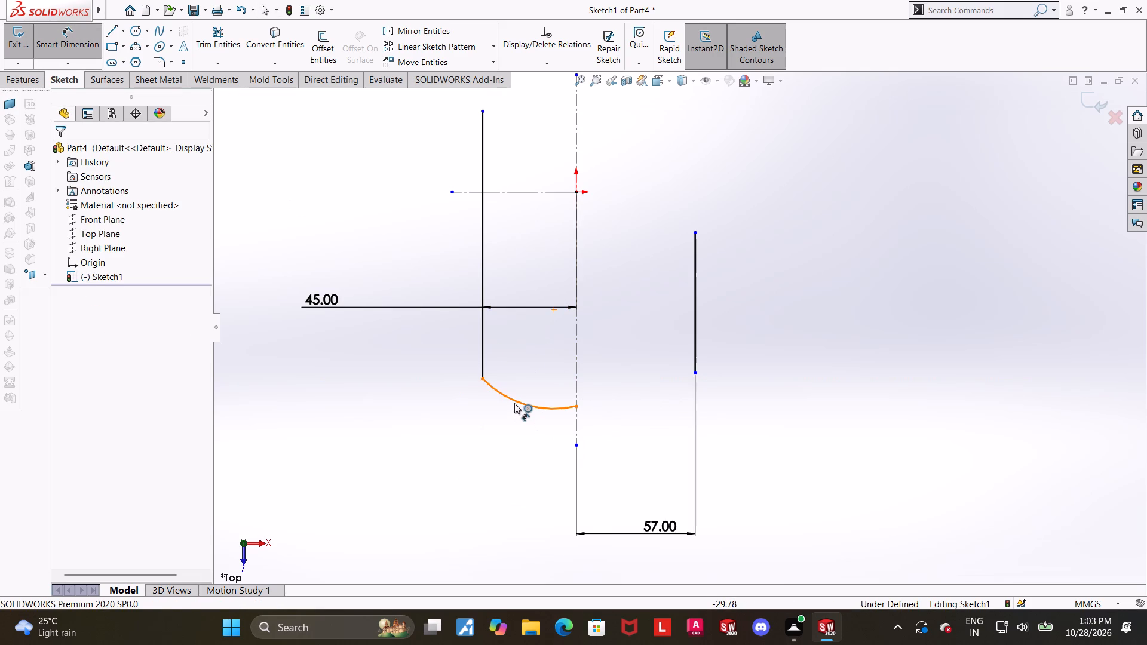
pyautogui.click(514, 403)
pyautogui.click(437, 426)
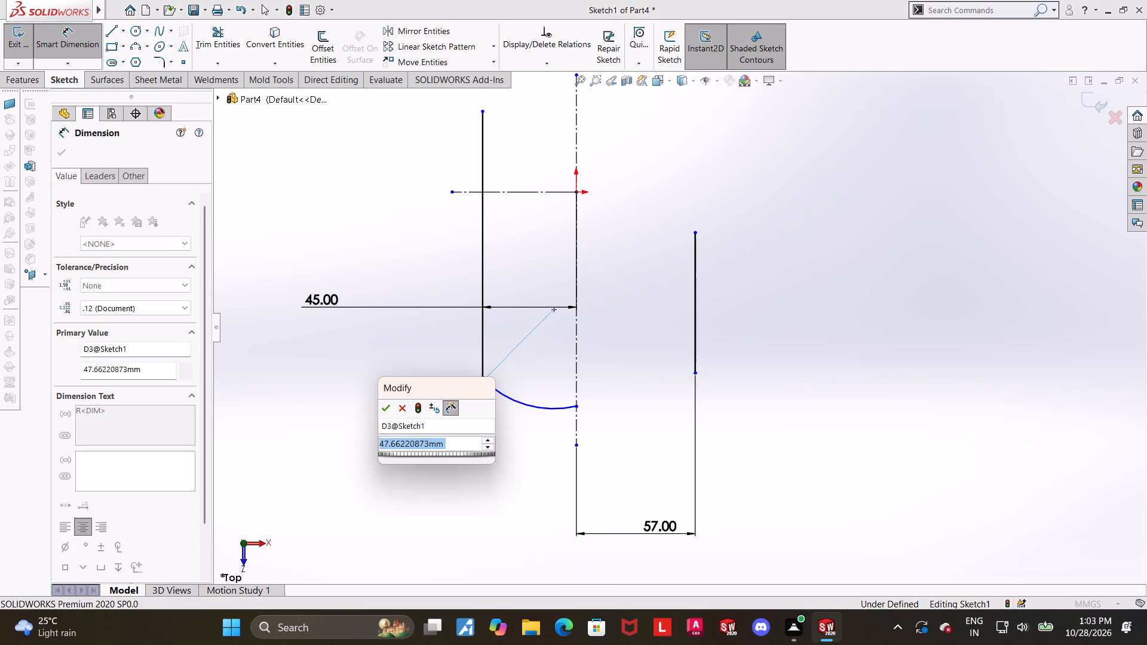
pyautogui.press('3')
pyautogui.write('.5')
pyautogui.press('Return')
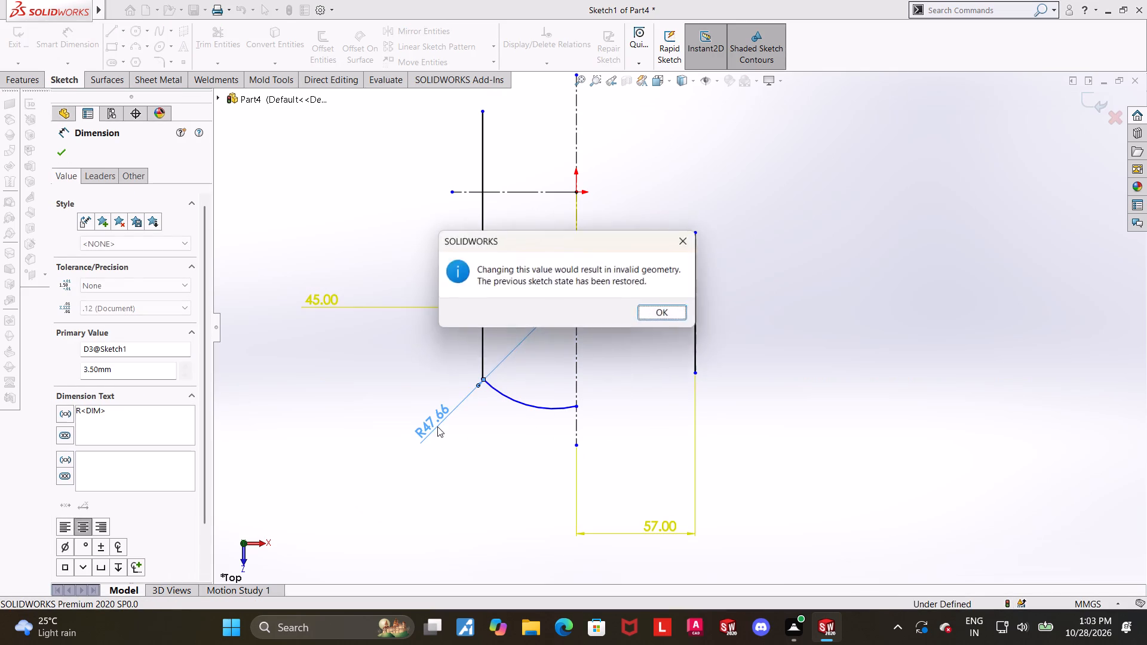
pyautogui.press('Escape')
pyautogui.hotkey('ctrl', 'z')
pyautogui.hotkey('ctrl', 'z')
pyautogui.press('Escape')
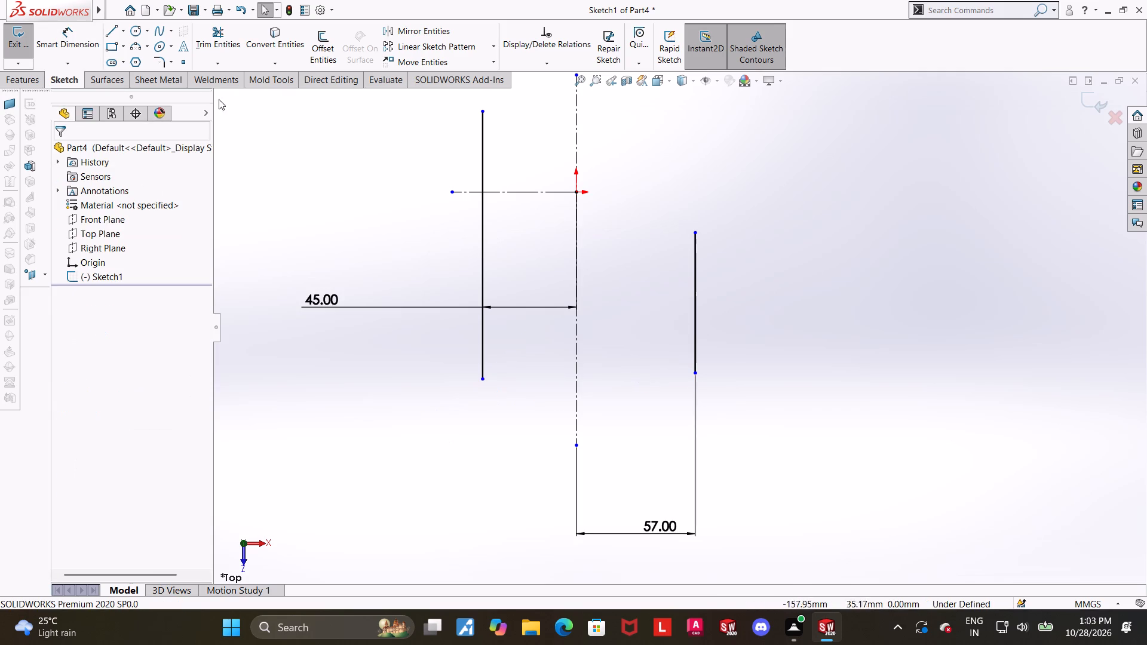
# Sketch a downward-bulging three-point arc of about 115 mm radius joining the lower ends of the two solid vertical lines.
pyautogui.click(130, 49)
pyautogui.click(484, 381)
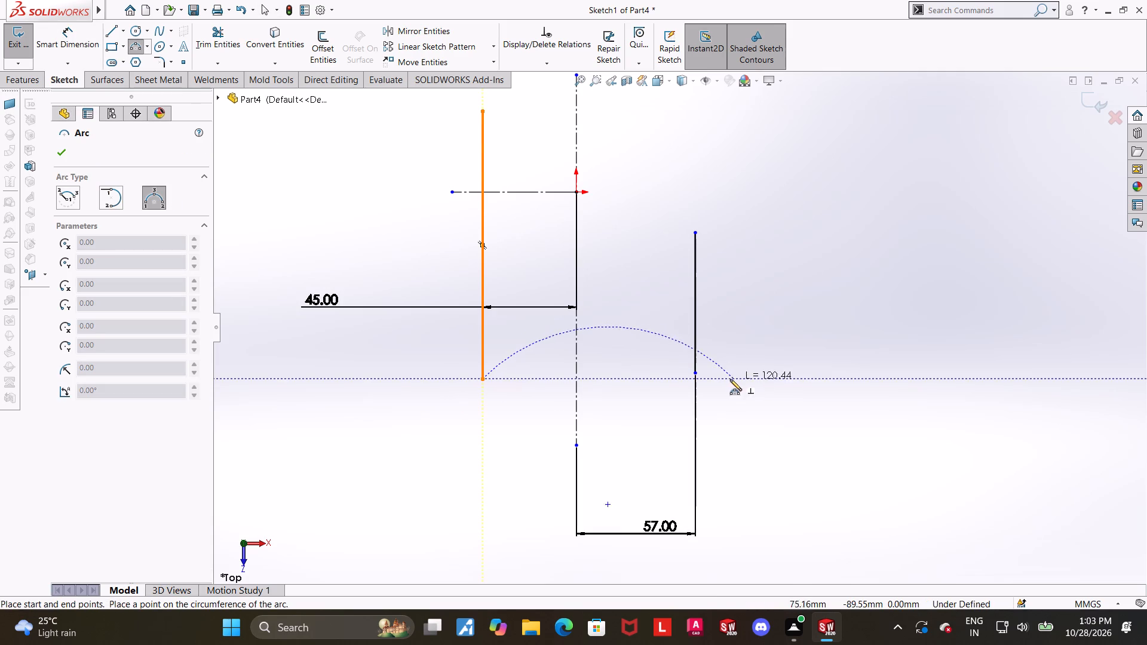
pyautogui.click(696, 373)
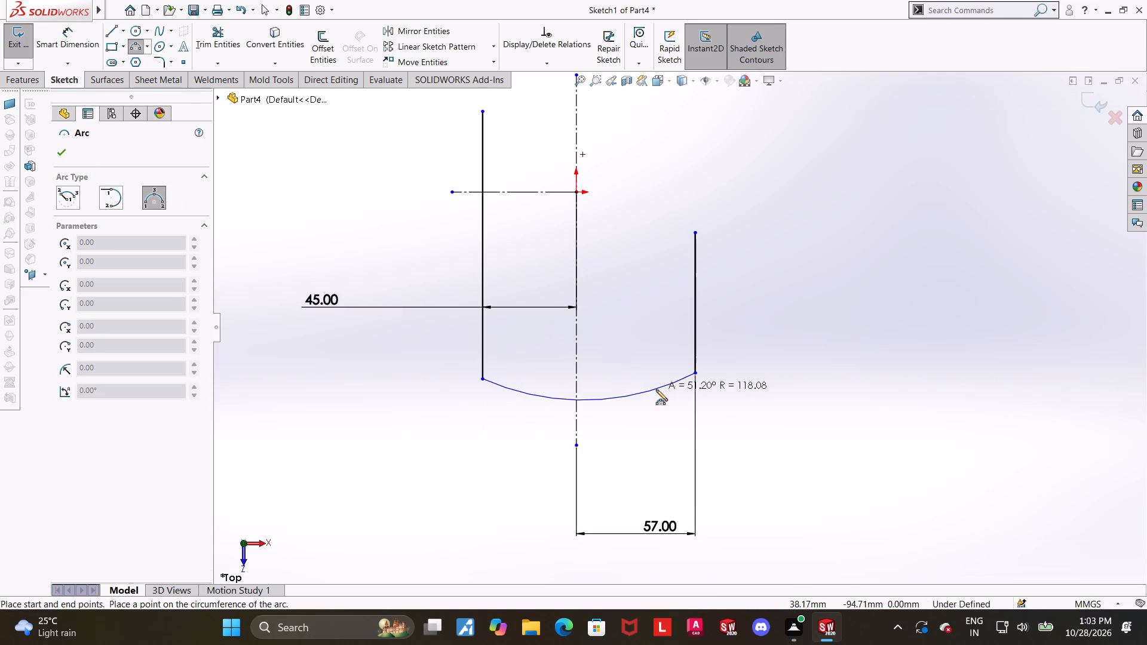
pyautogui.click(656, 389)
pyautogui.press('Escape')
pyautogui.press('Escape')
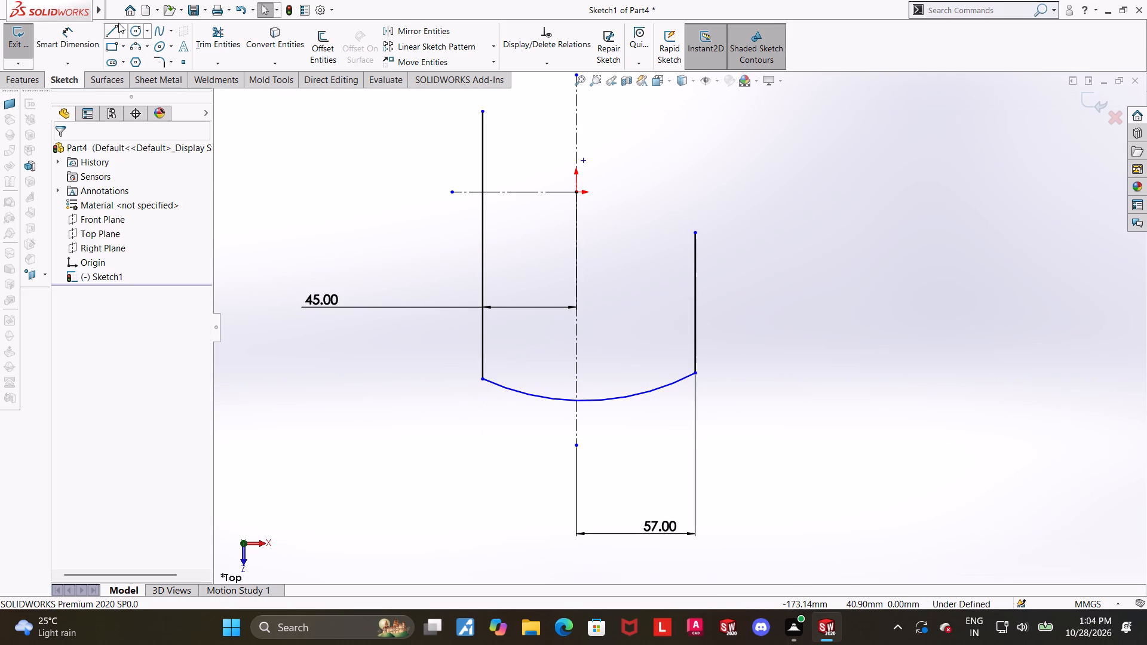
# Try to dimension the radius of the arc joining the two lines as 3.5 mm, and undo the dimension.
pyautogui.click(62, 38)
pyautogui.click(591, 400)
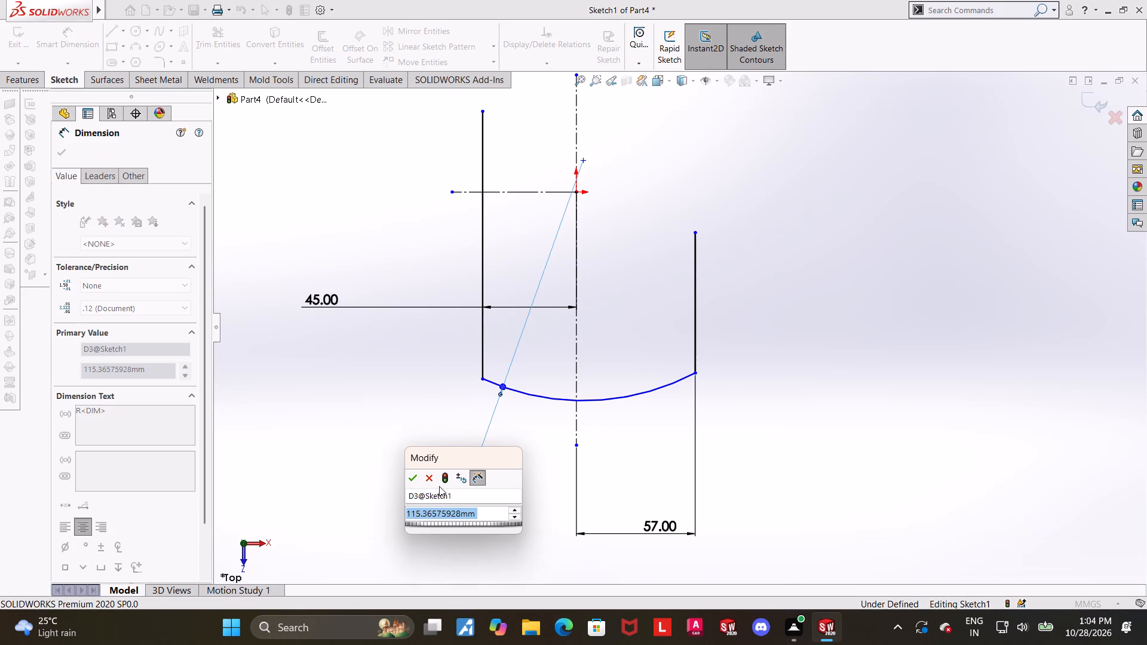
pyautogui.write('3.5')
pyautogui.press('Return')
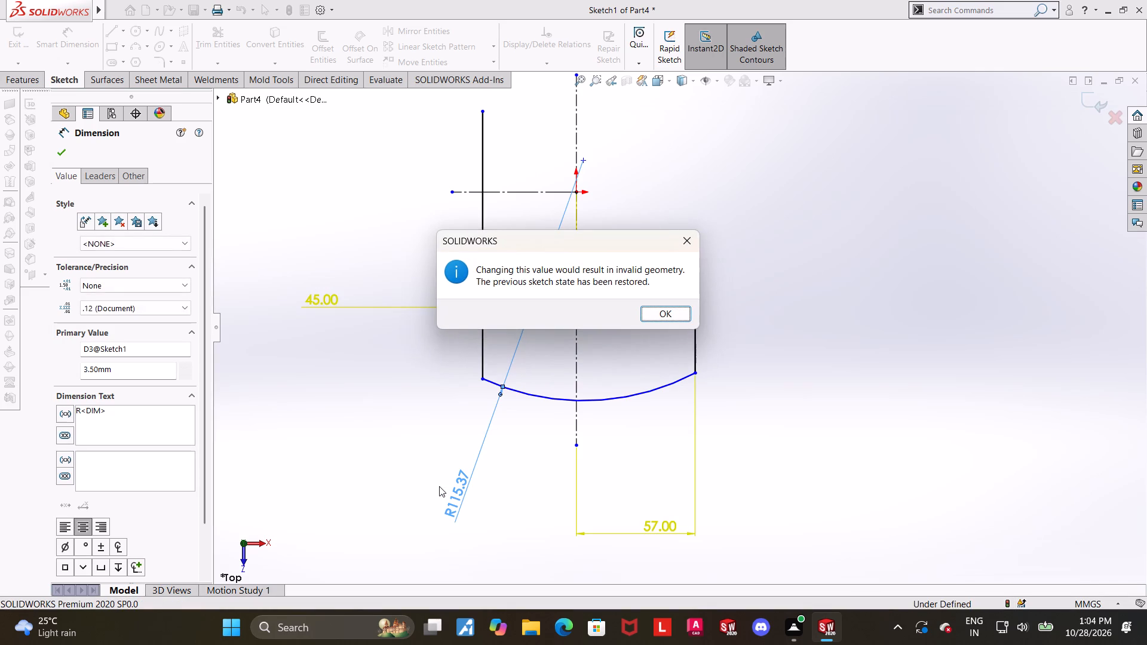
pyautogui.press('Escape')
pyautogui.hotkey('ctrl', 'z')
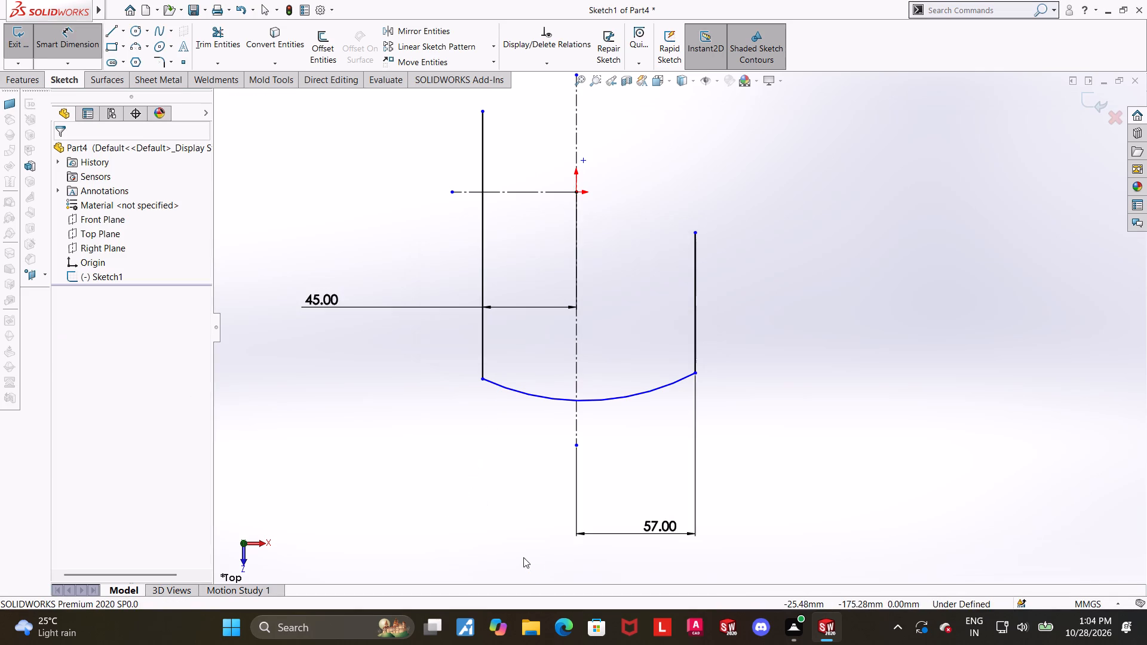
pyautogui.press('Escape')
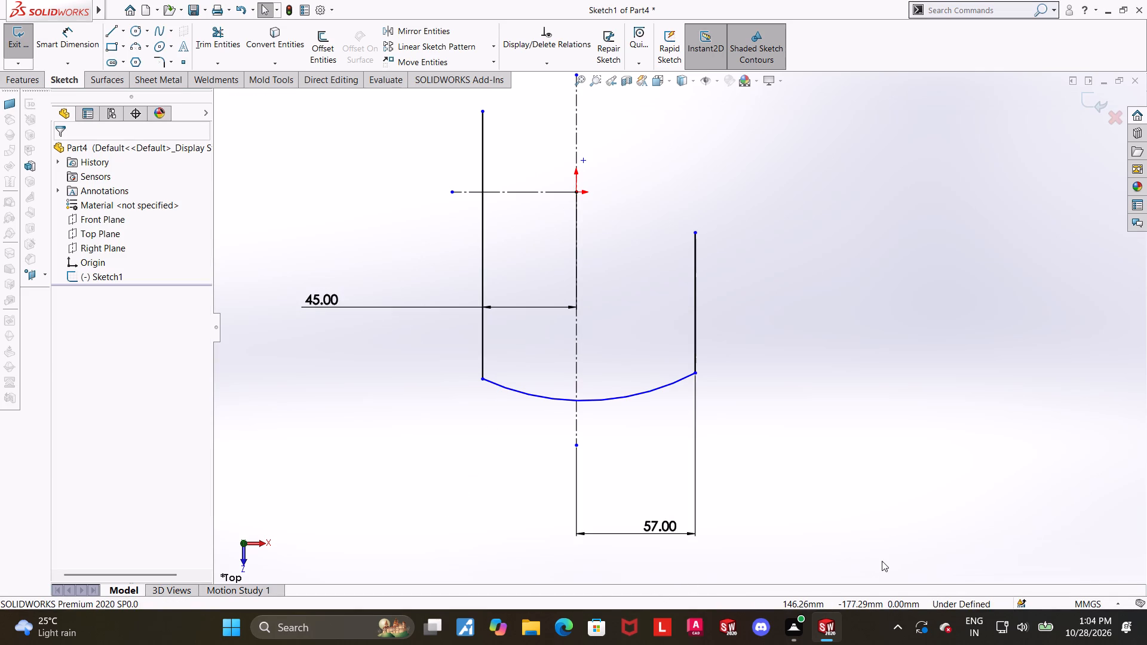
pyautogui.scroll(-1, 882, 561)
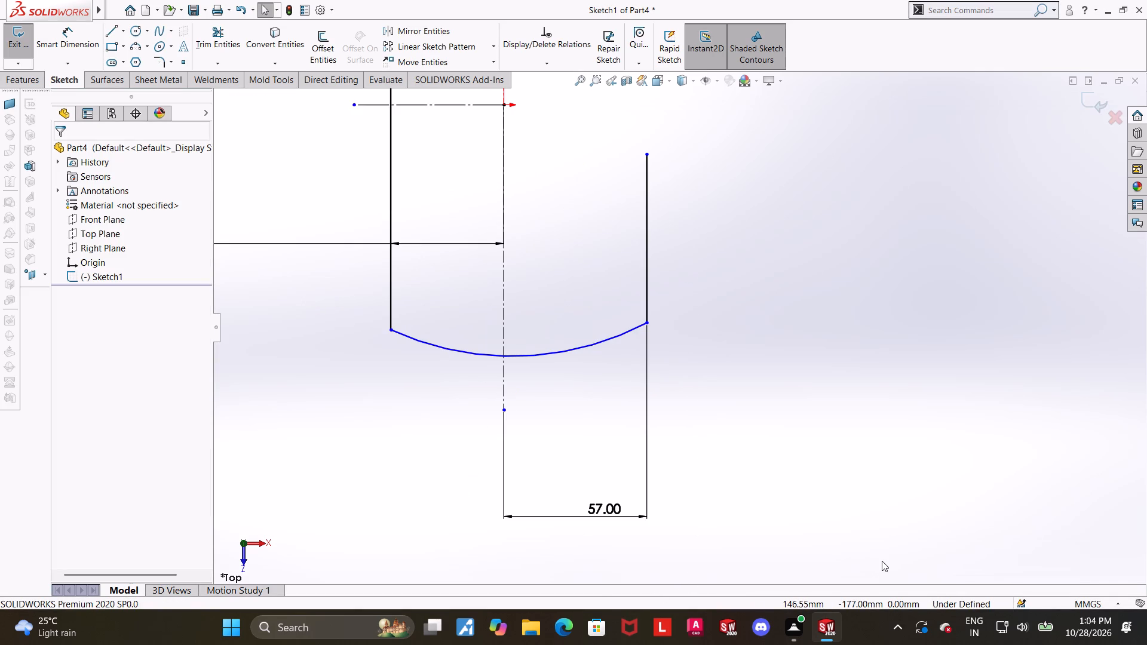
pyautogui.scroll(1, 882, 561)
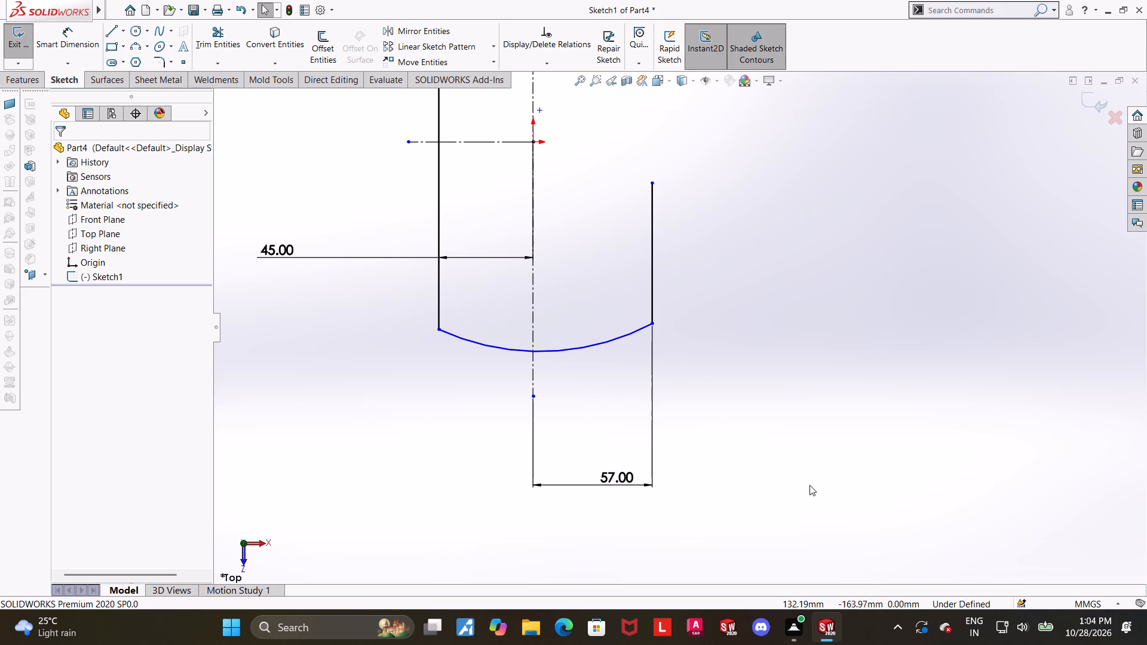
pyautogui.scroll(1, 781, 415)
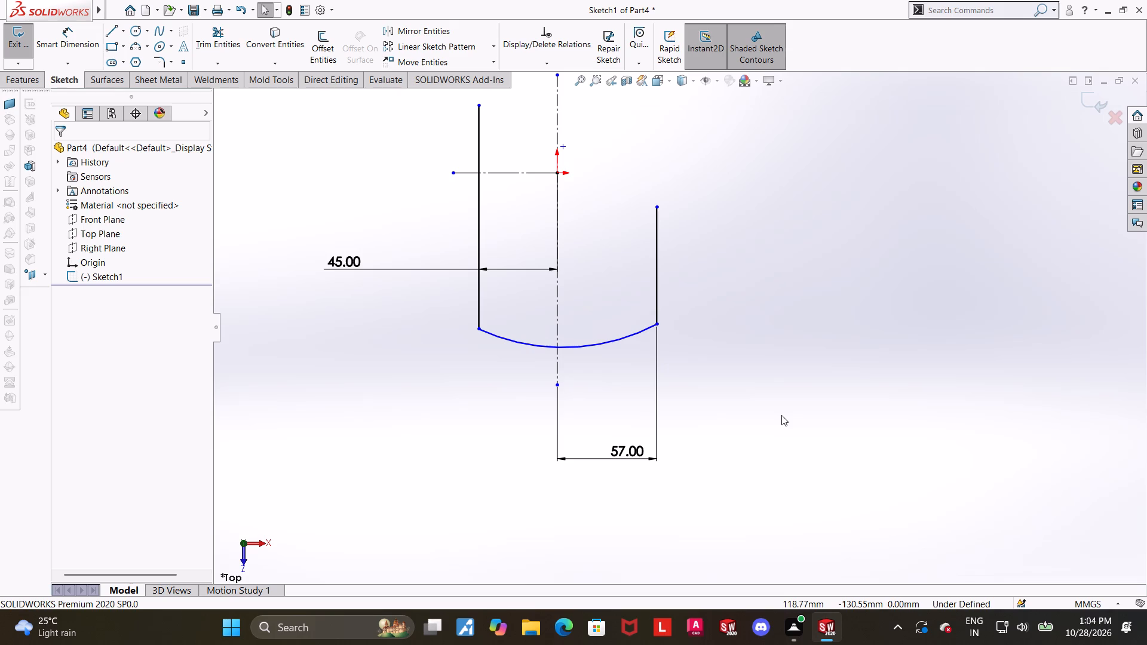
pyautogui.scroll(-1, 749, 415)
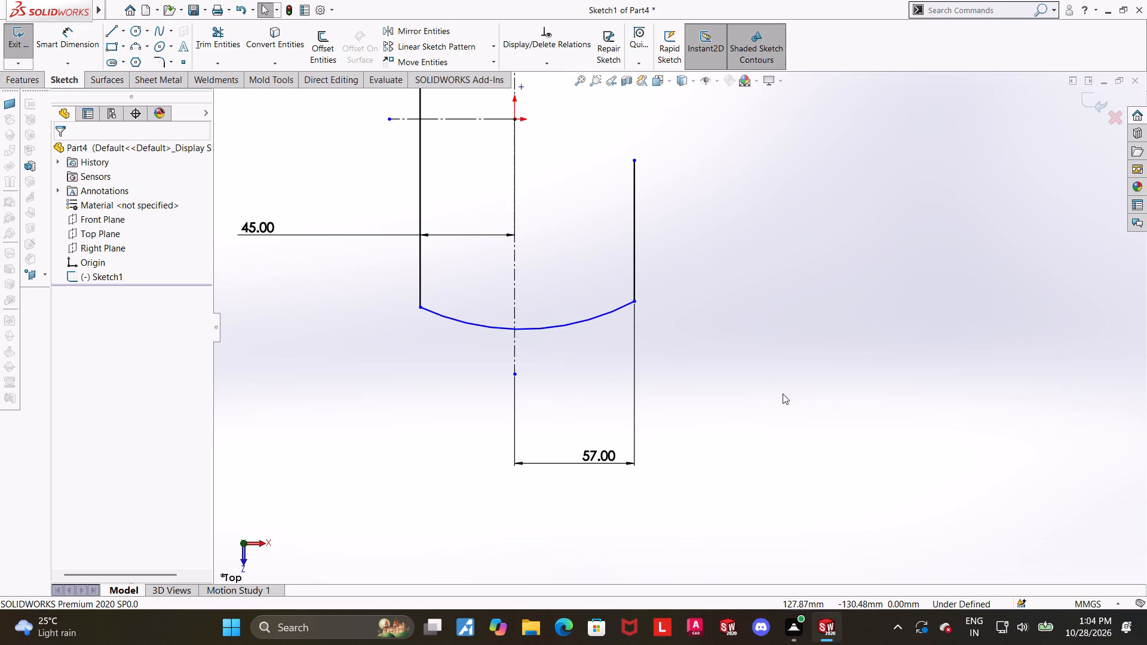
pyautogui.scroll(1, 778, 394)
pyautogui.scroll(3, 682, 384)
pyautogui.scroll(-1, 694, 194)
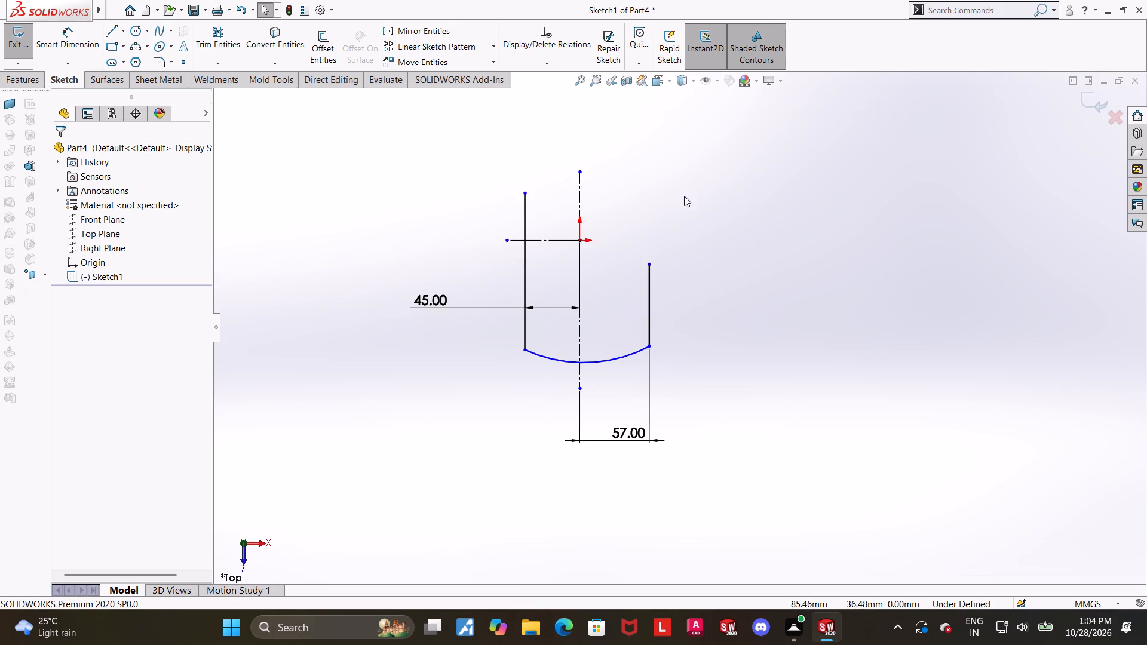
# Sketch a horizontal centerline about 45 mm long from the long vertical line's upper end to the vertical centerline.
pyautogui.scroll(-1, 677, 195)
pyautogui.scroll(-2, 618, 179)
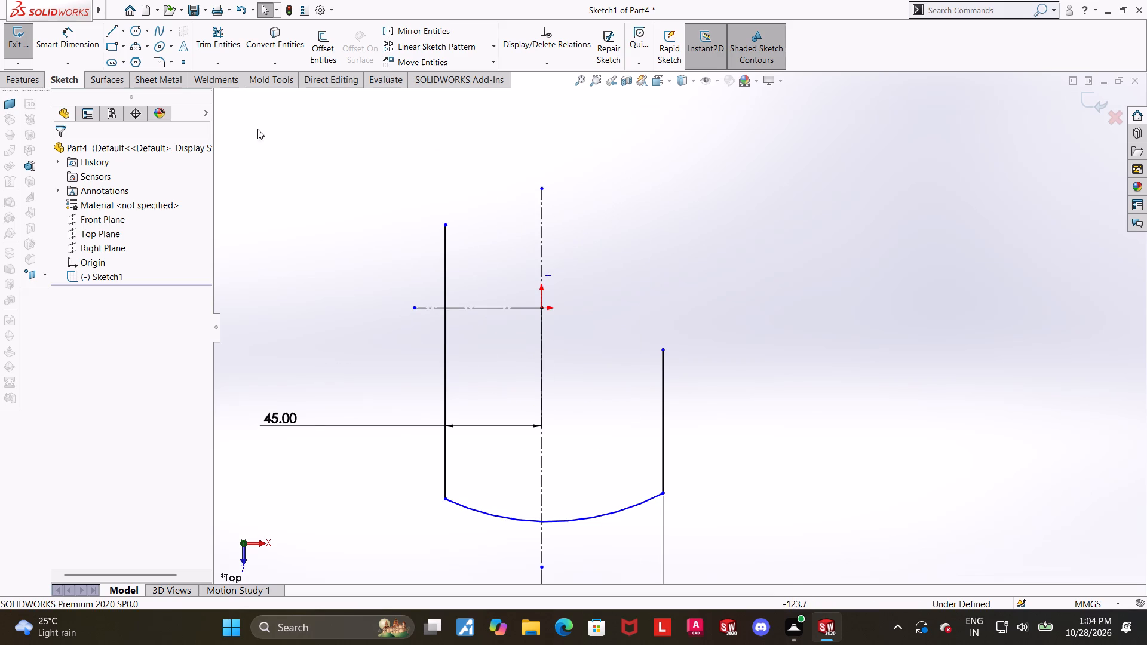
pyautogui.click(122, 30)
pyautogui.click(128, 62)
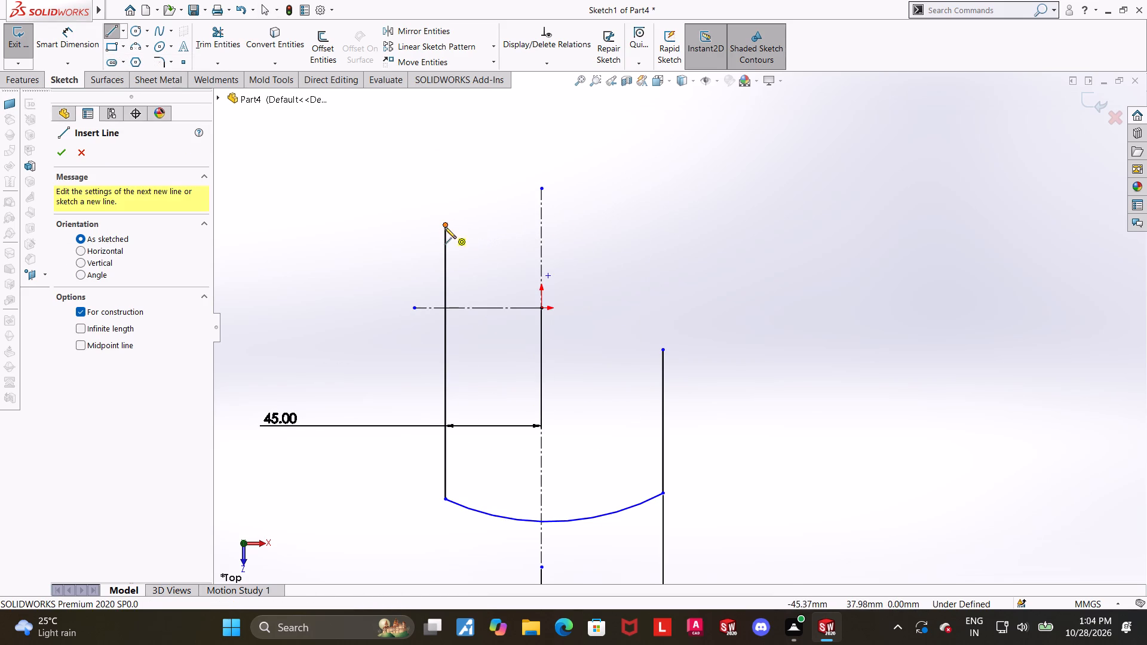
pyautogui.moveTo(444, 226); pyautogui.dragTo(450, 225)
pyautogui.click(541, 223)
pyautogui.press('Escape')
pyautogui.press('Escape')
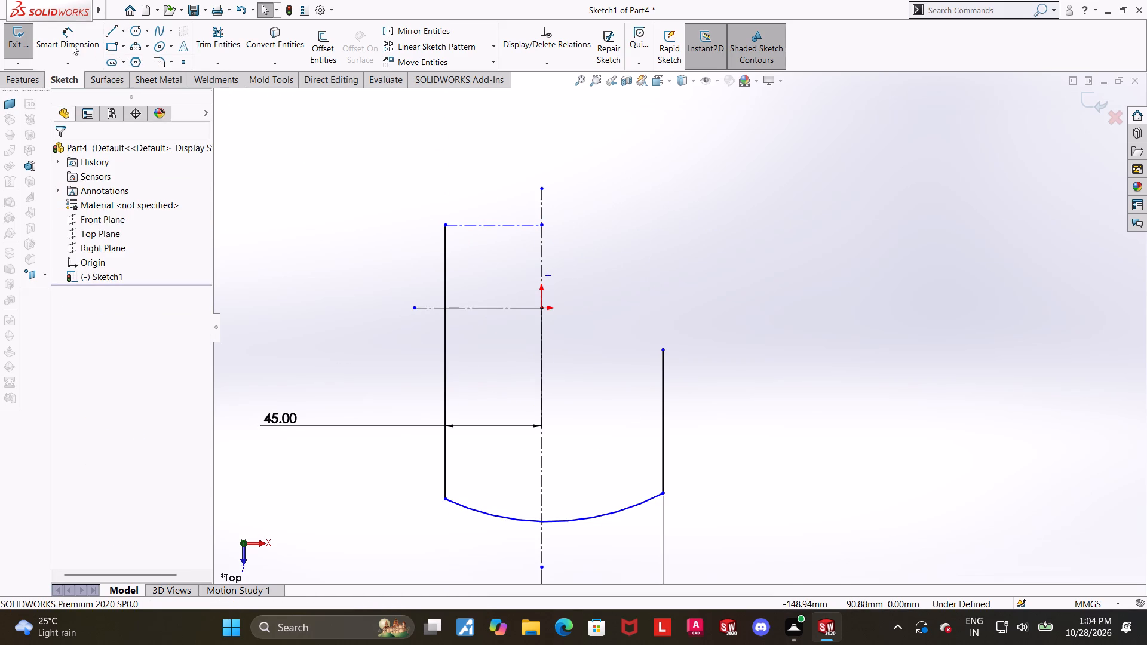
pyautogui.click(65, 40)
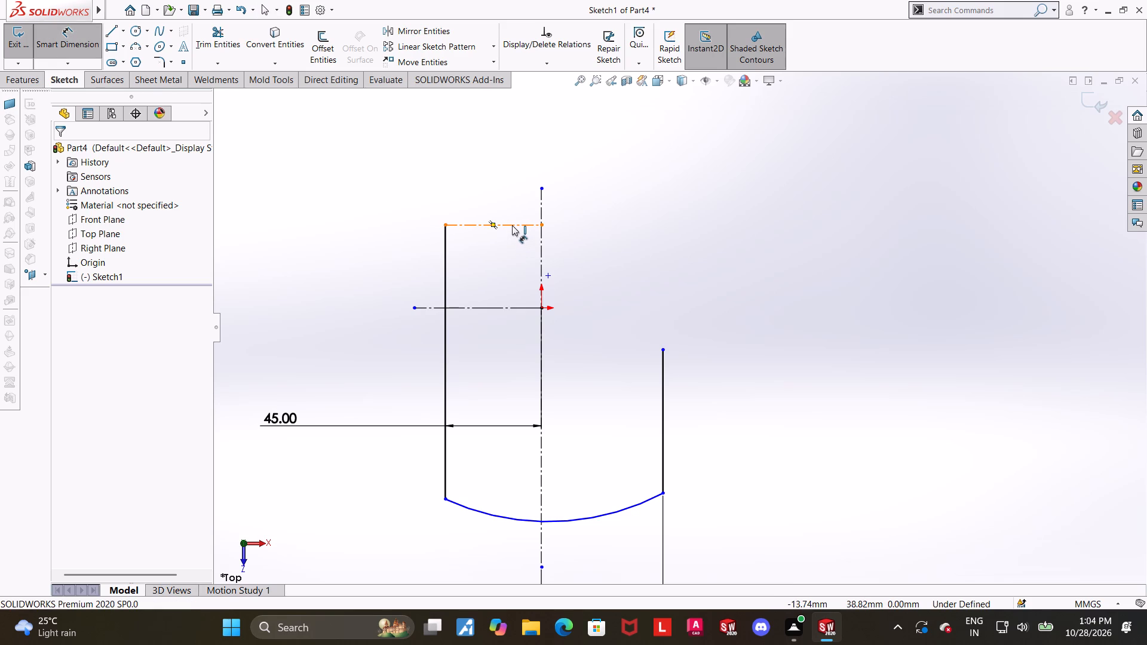
pyautogui.press('Escape')
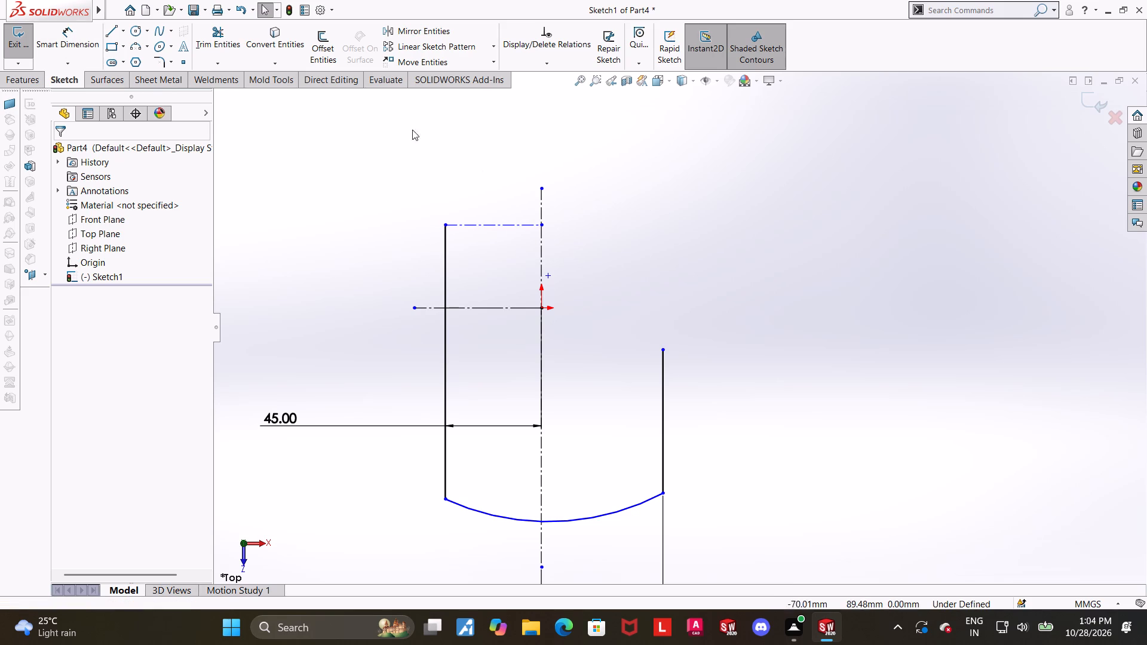
# Extend the vertical centerline's upper end to about 96 mm above the origin.
pyautogui.moveTo(543, 186); pyautogui.dragTo(540, 103)
pyautogui.press('Escape')
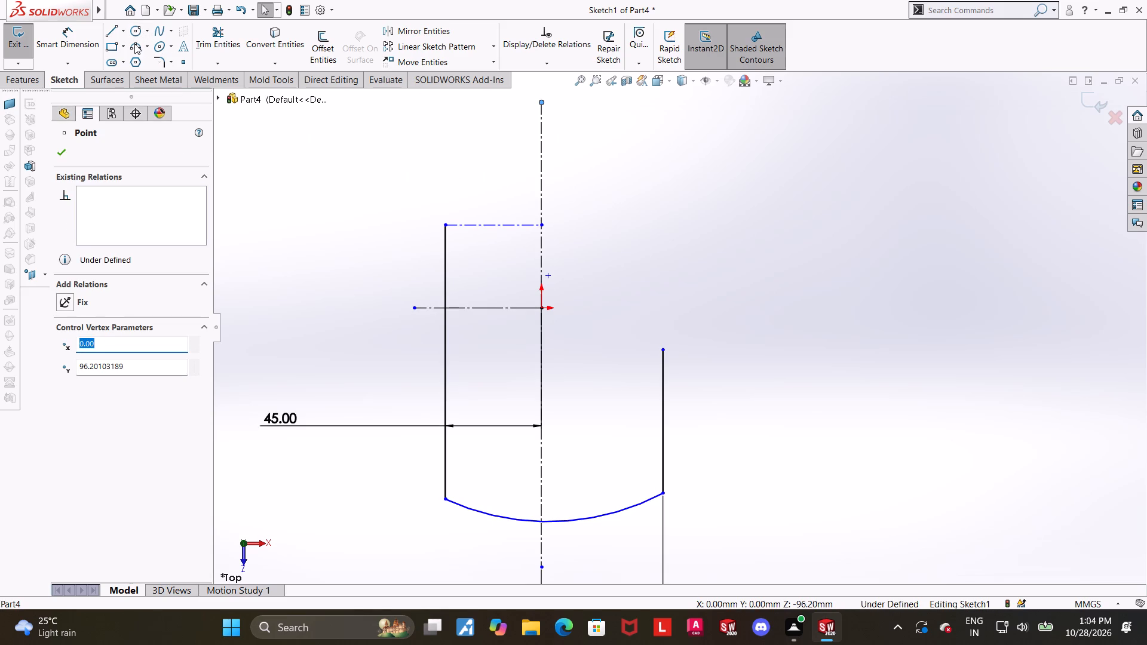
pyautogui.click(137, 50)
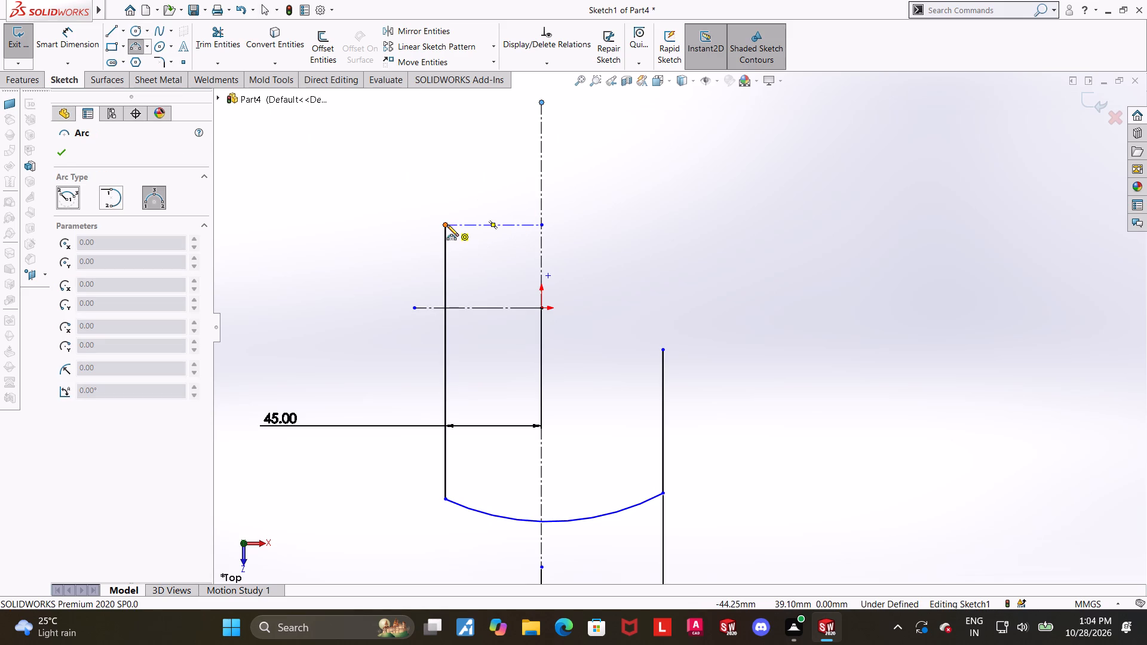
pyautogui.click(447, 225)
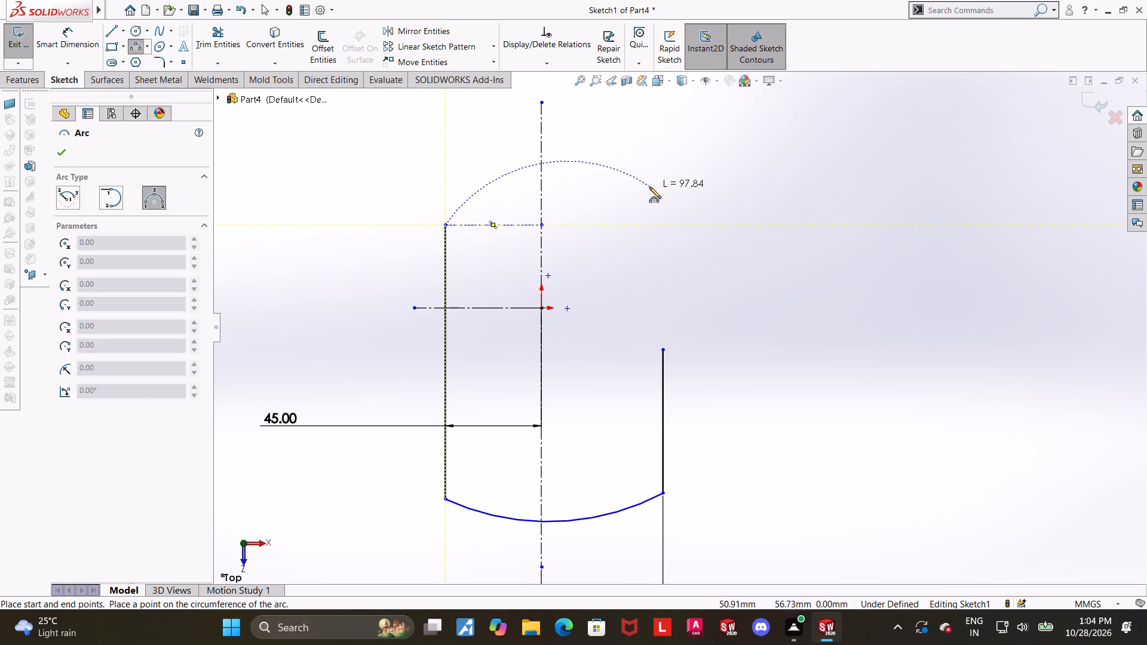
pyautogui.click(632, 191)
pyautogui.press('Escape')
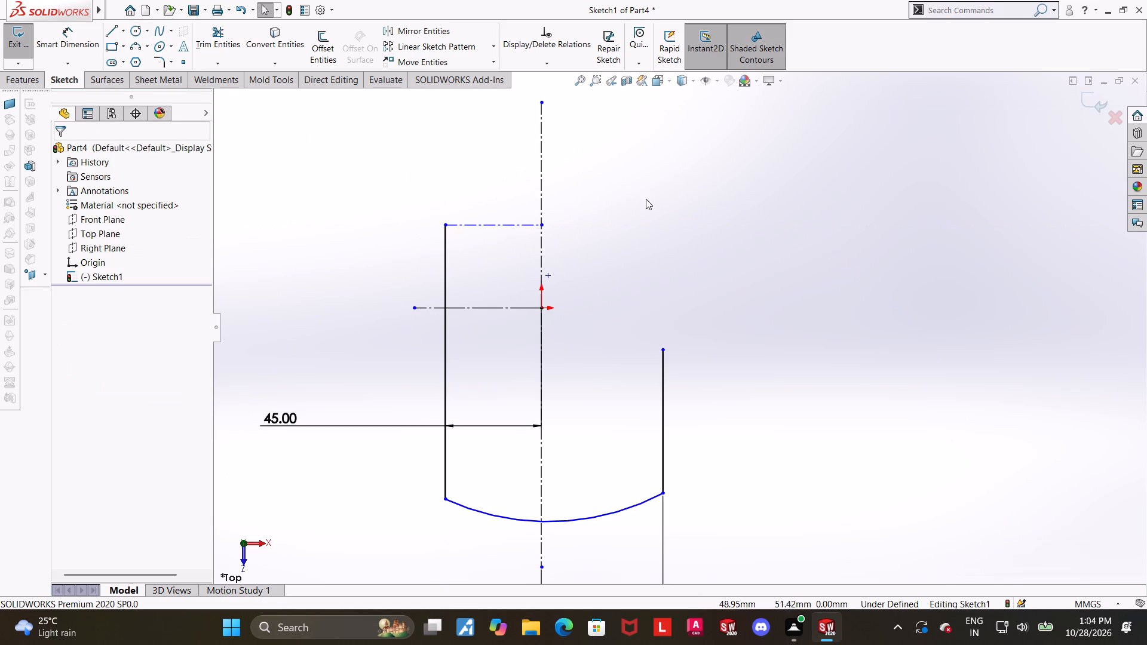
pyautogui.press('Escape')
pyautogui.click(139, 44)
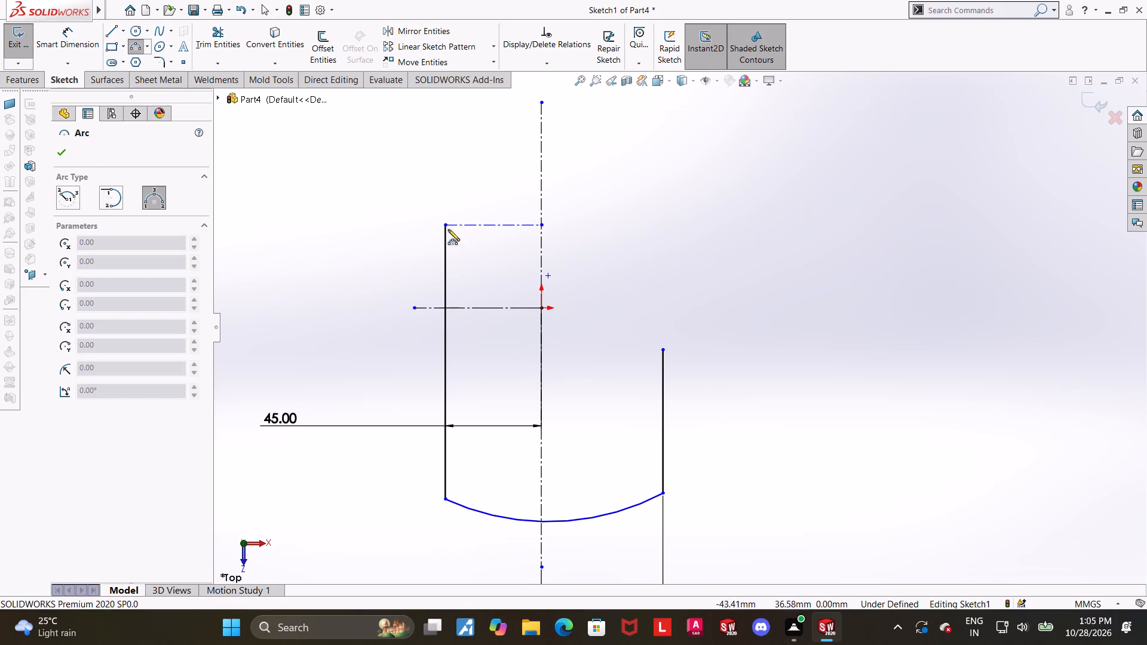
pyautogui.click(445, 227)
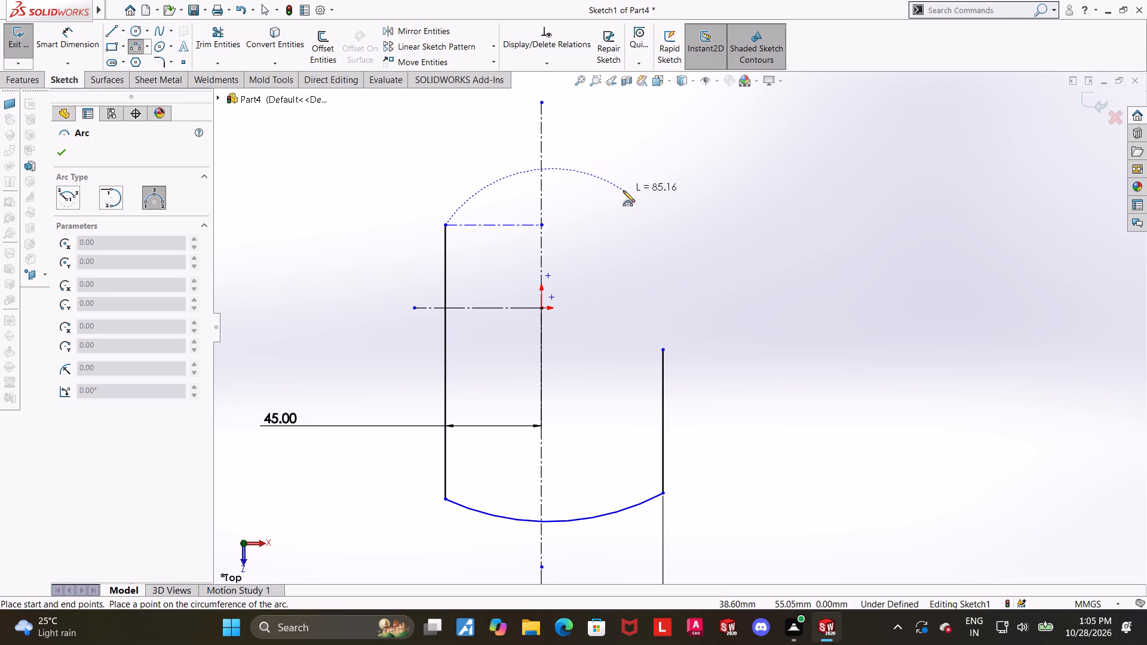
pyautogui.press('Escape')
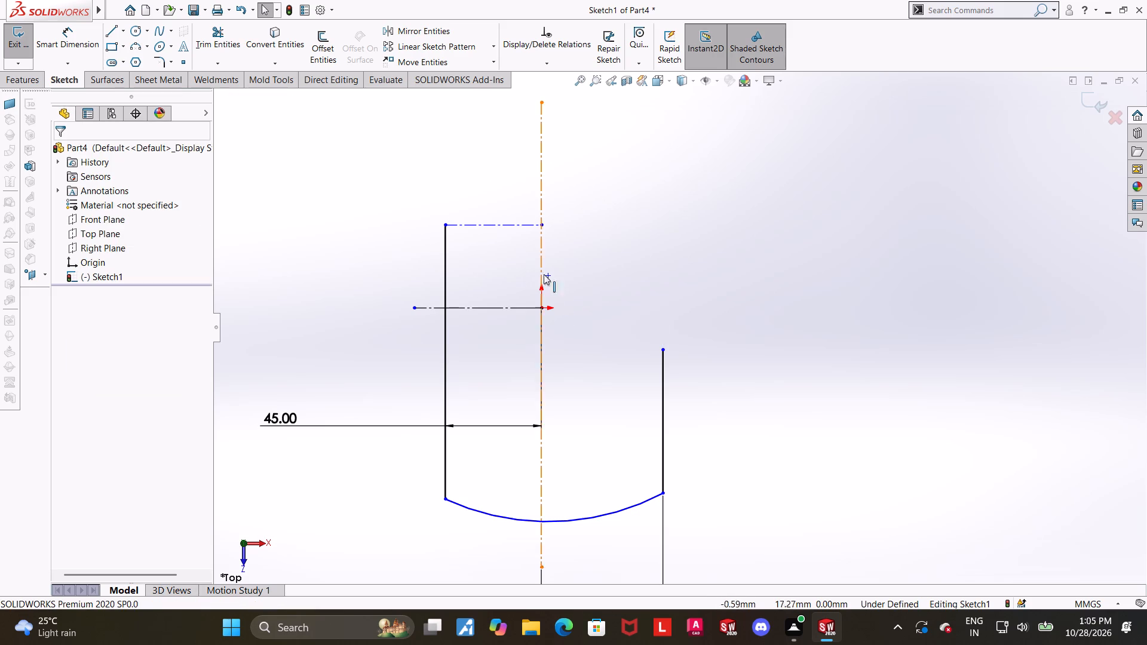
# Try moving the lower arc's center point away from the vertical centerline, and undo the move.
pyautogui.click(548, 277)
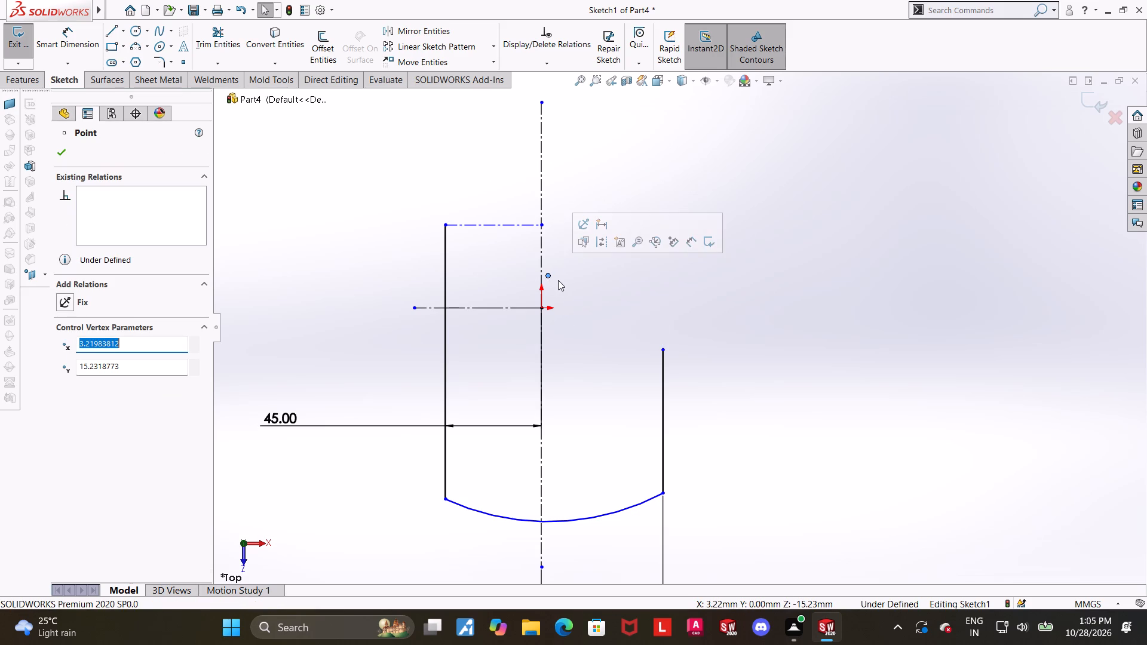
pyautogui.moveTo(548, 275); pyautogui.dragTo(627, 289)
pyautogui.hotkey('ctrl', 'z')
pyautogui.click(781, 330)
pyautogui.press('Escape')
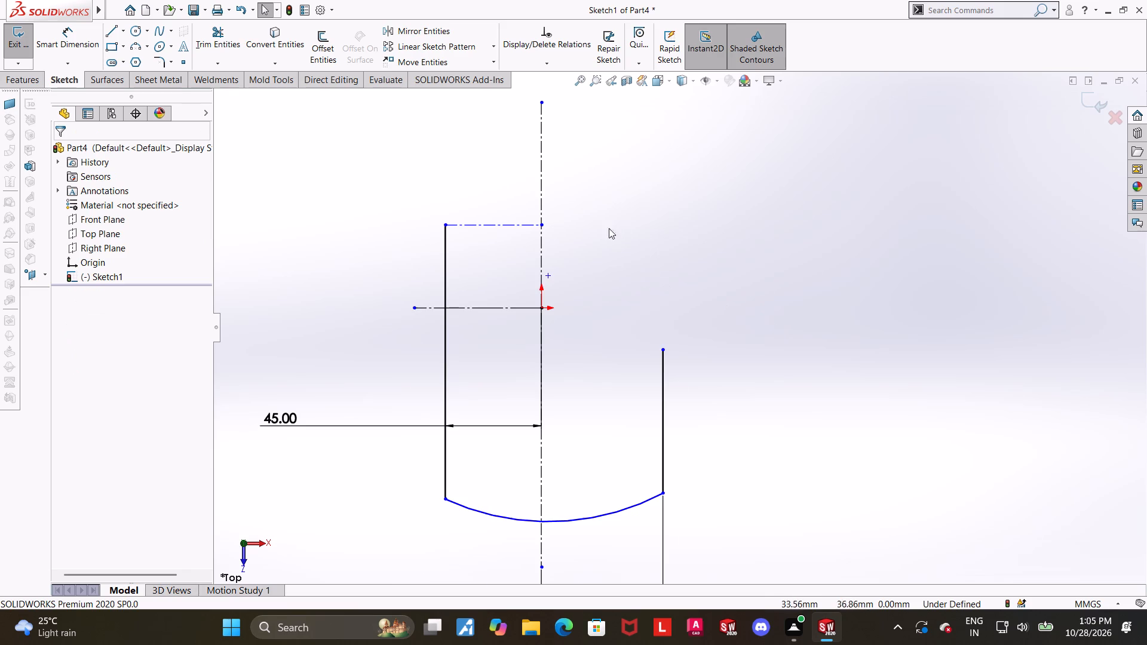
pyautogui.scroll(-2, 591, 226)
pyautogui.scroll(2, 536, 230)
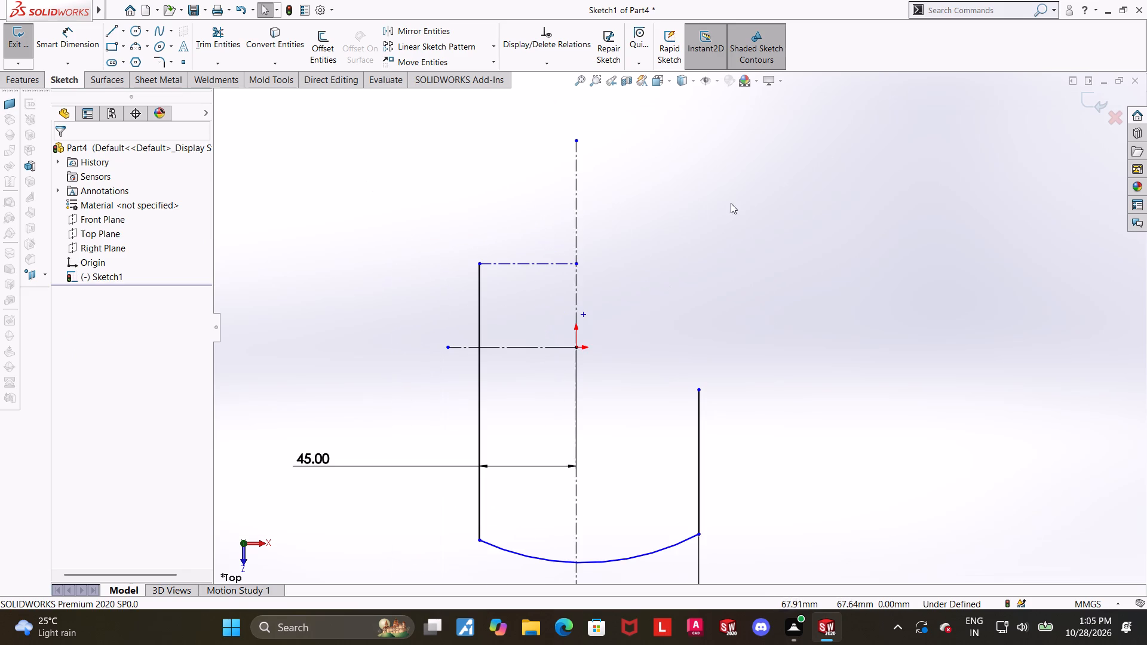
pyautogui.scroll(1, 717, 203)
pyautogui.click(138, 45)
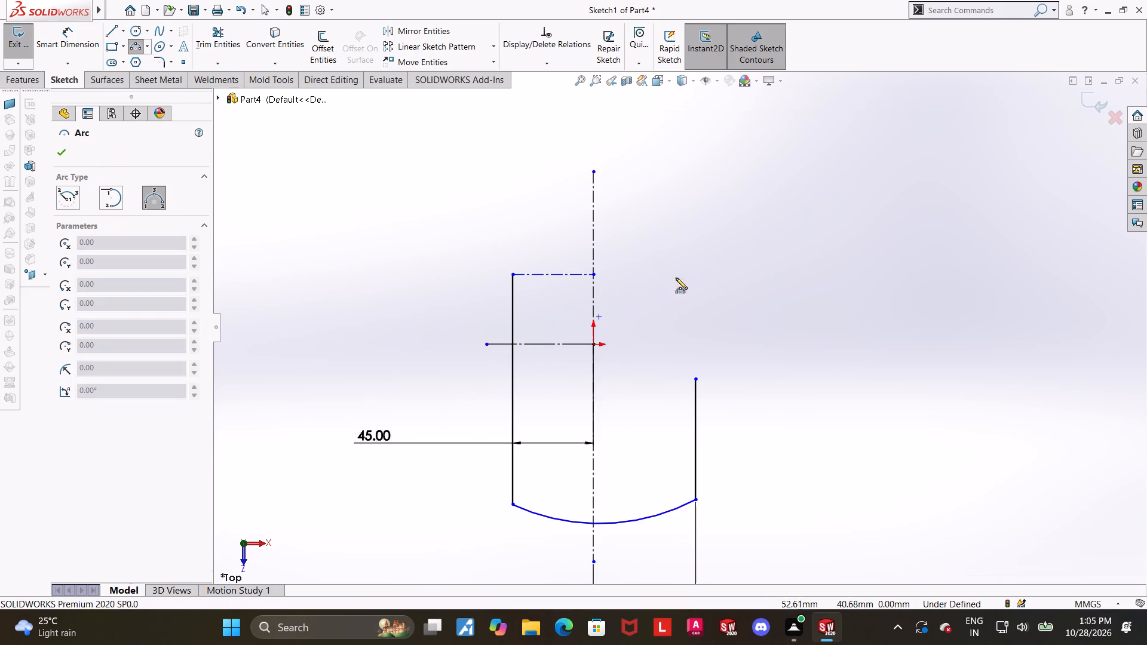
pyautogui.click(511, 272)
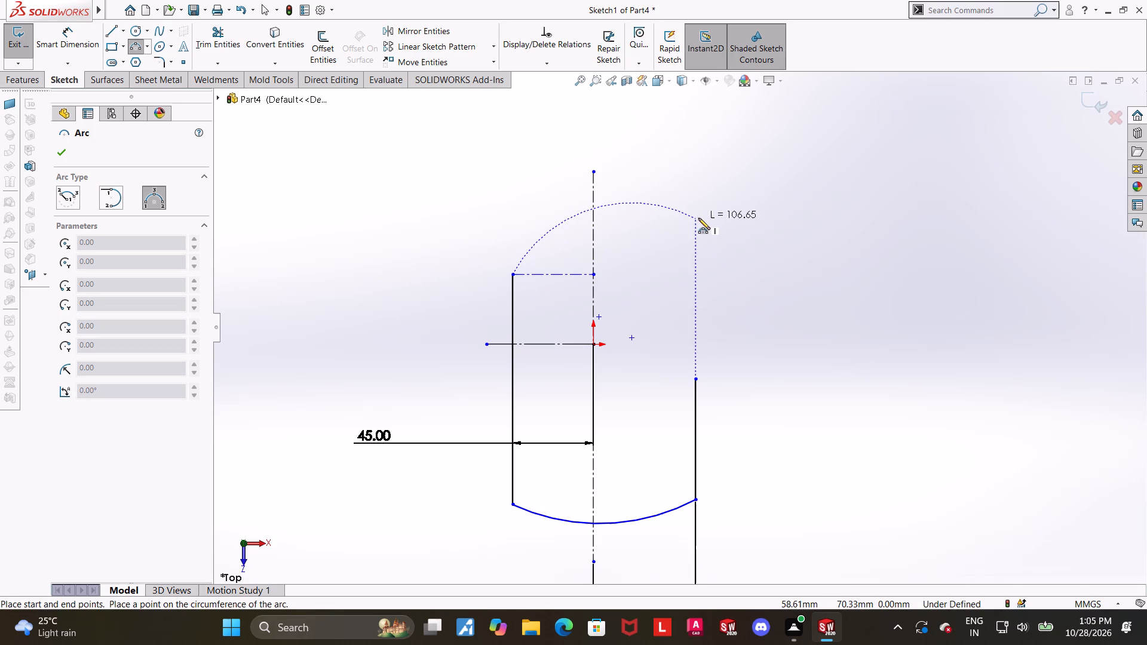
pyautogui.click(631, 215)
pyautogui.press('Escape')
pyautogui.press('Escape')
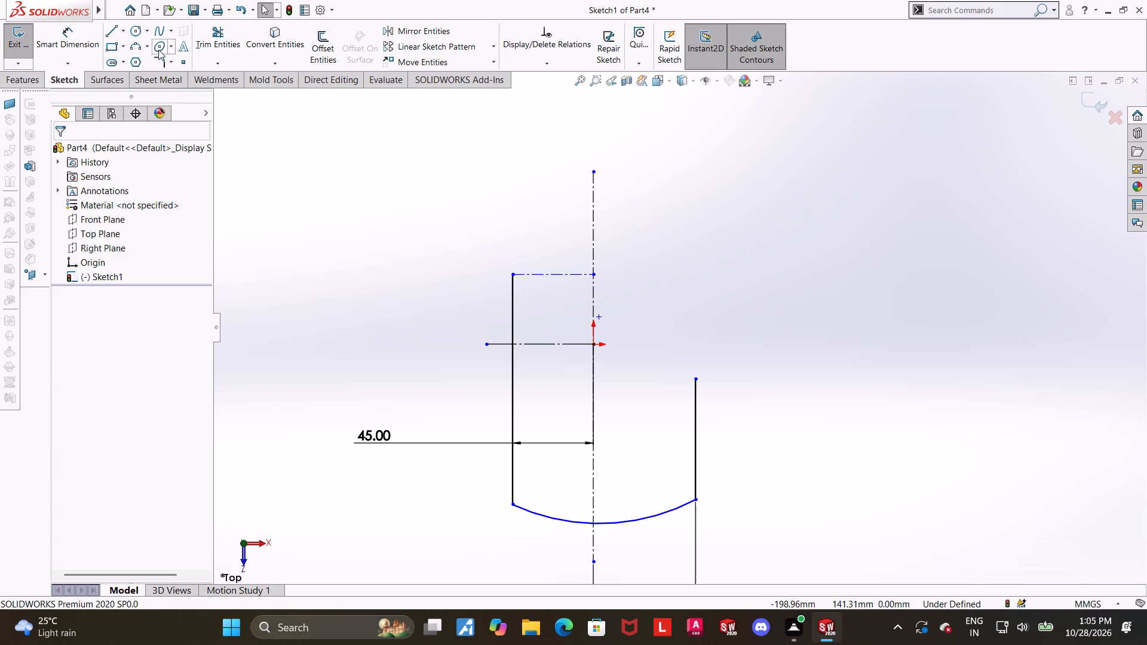
# Sketch an upward-bulging three-point arc of about 65 mm radius from the long vertical line's upper end across the vertical centerline.
pyautogui.click(132, 48)
pyautogui.click(510, 274)
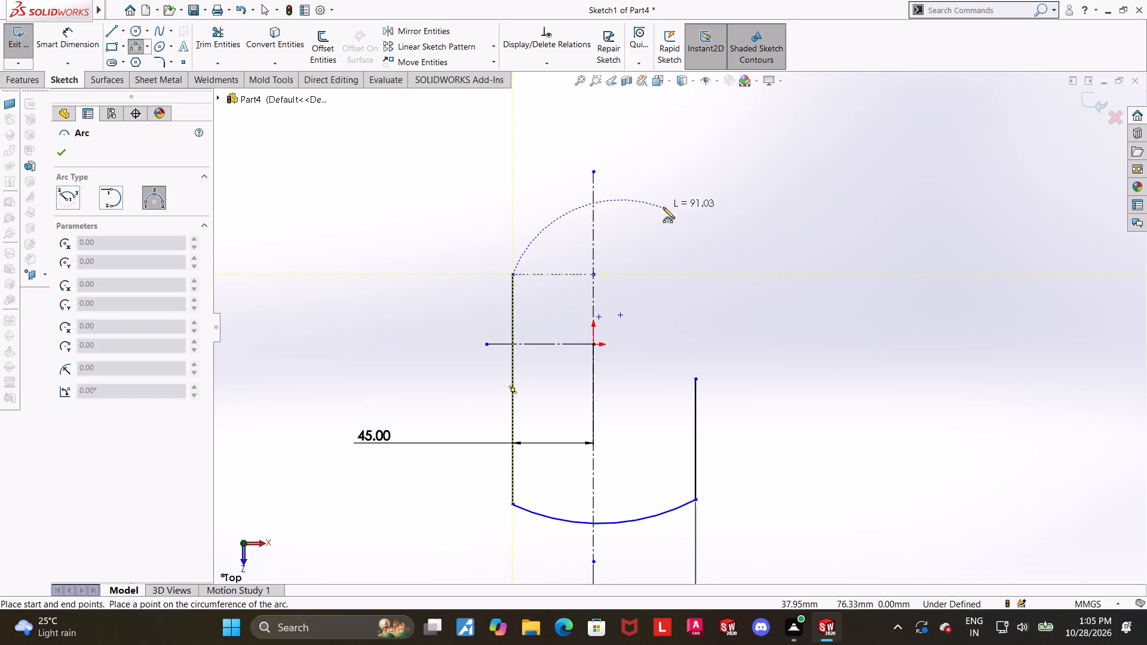
pyautogui.click(664, 207)
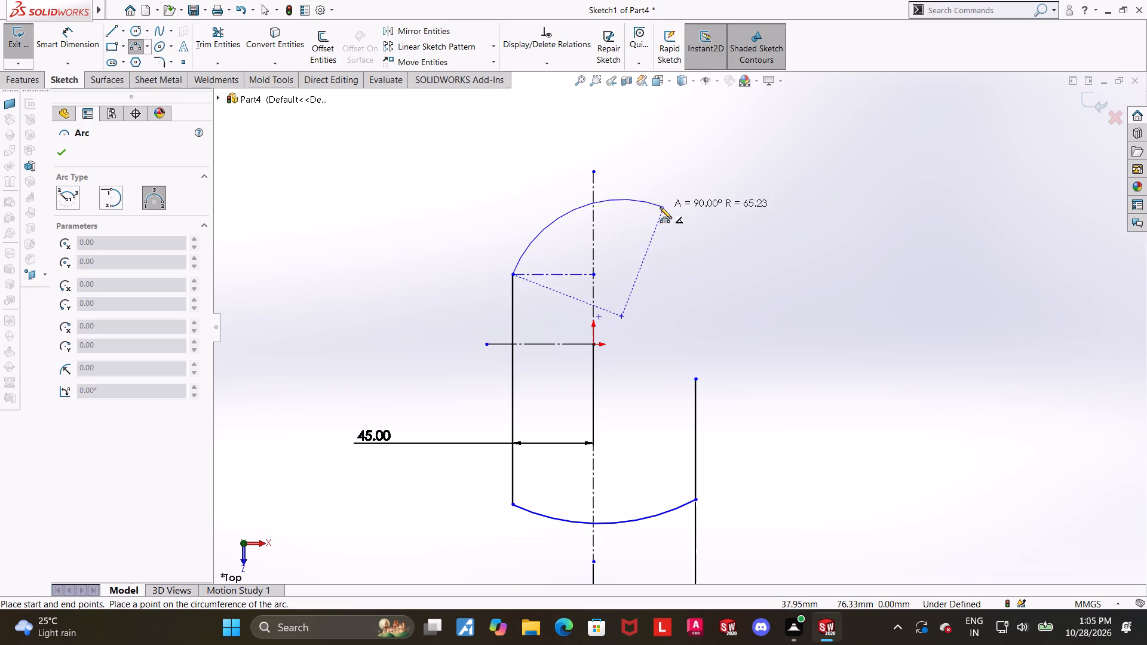
pyautogui.click(652, 203)
pyautogui.press('Escape')
pyautogui.press('Escape')
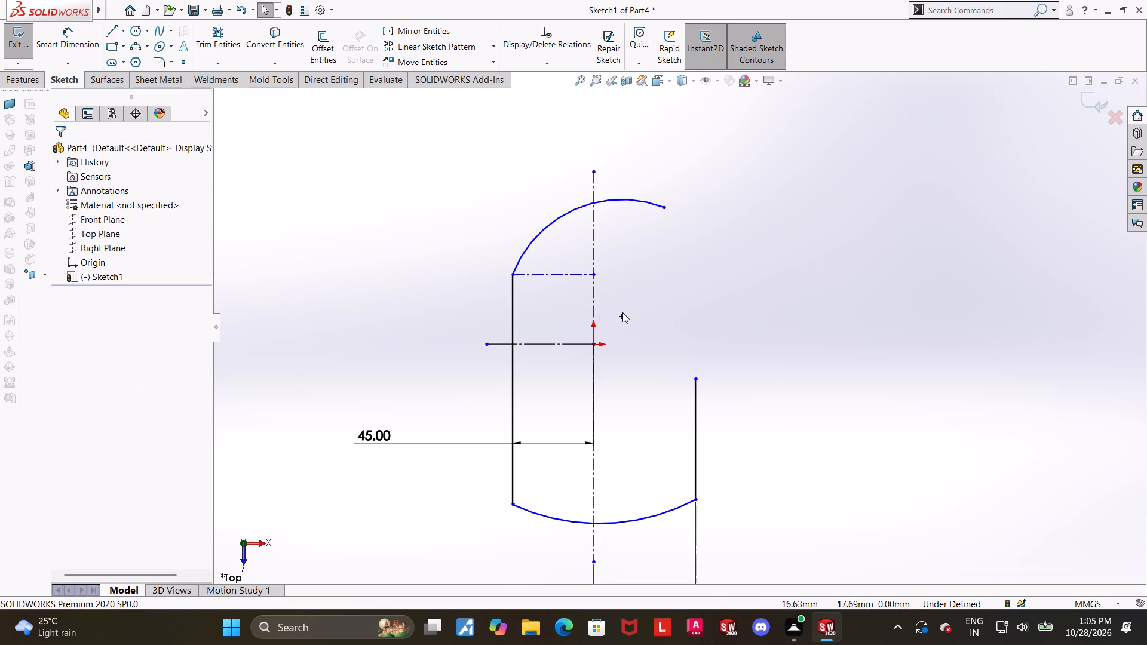
# Make the upper arc's center point coincident with the vertical centerline.
pyautogui.click(619, 314)
pyautogui.keyDown('ctrl'); pyautogui.click(596, 296); pyautogui.keyUp('ctrl')
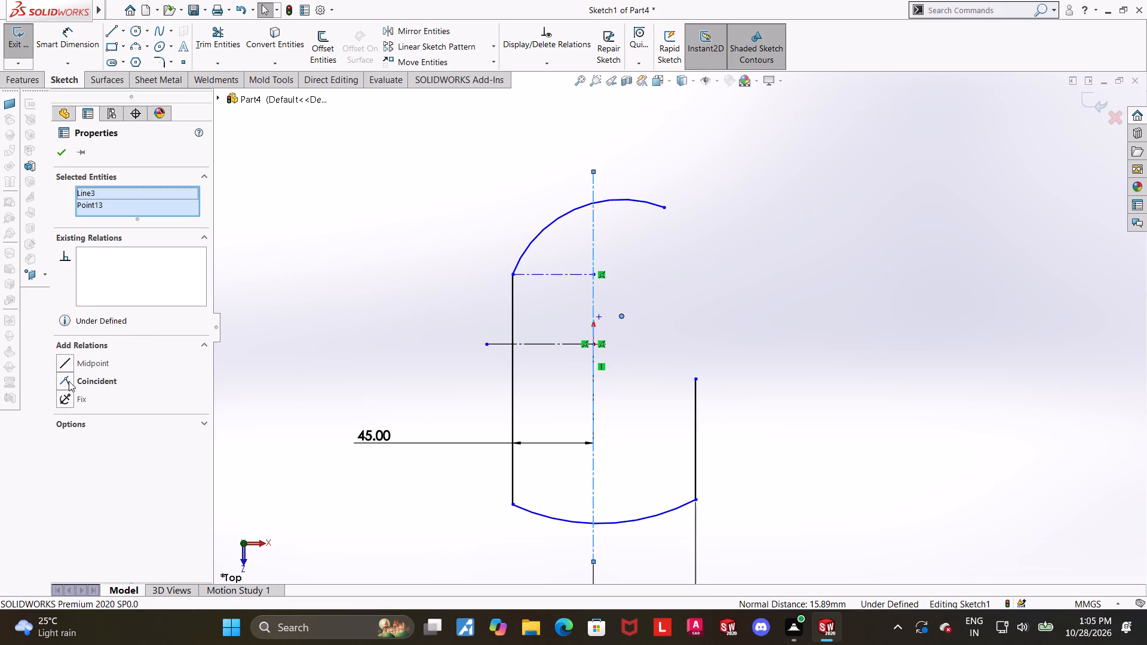
pyautogui.click(66, 379)
pyautogui.click(676, 290)
# Move the upper arc's free end to about X 29 mm, Y 68 mm to flatten the arc.
pyautogui.scroll(-2, 684, 235)
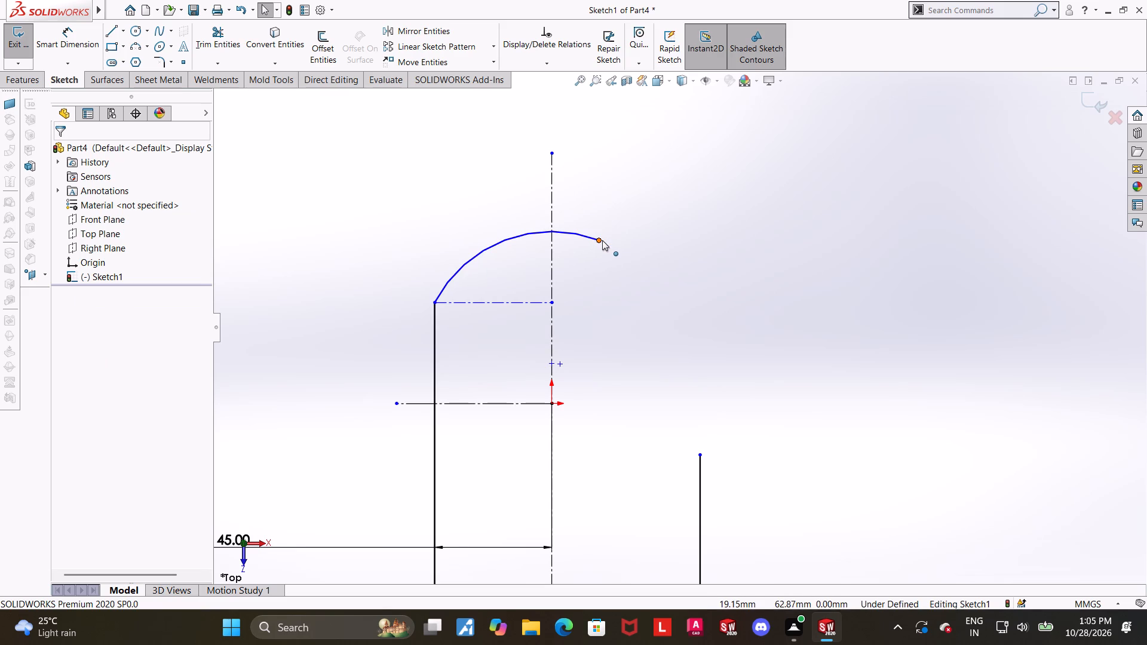
pyautogui.moveTo(602, 240); pyautogui.dragTo(628, 227)
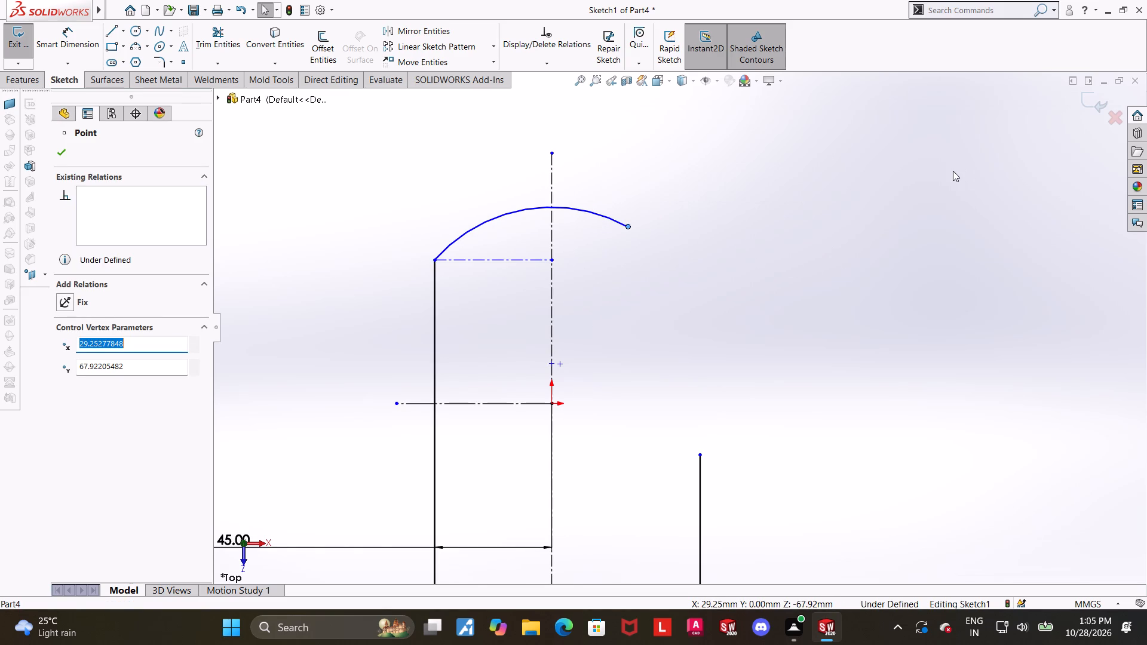
# Sketch a horizontal centerline about 24 mm long from the upper arc's crest on the vertical centerline toward the long vertical line's side.
pyautogui.scroll(1, 953, 171)
pyautogui.scroll(-1, 755, 203)
pyautogui.click(63, 39)
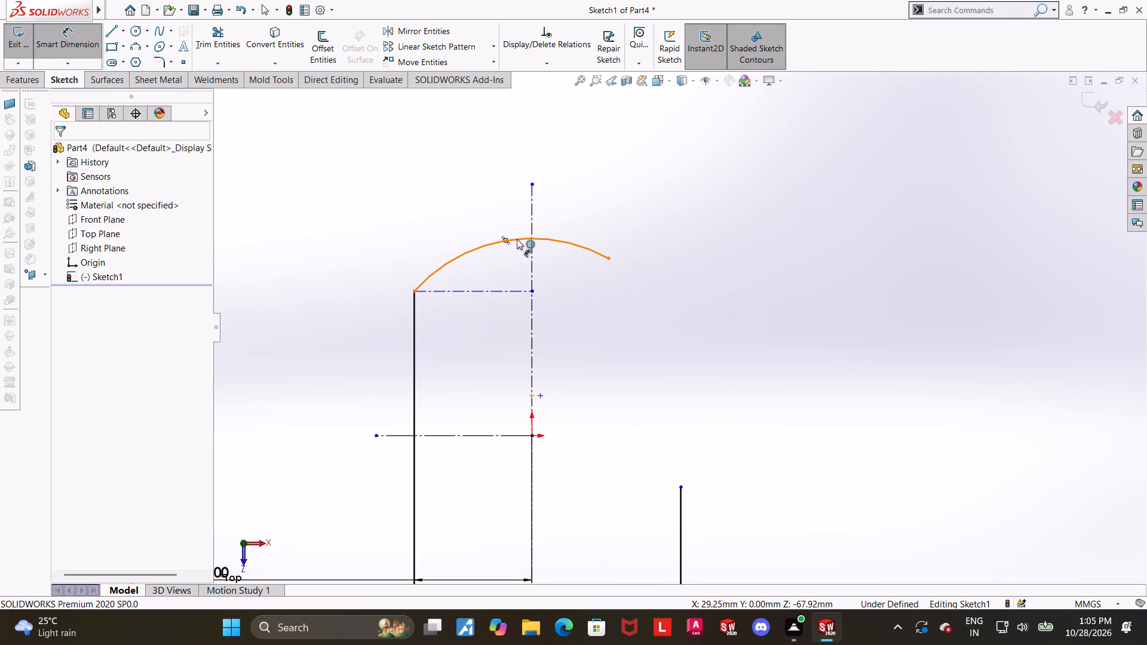
pyautogui.press('Escape')
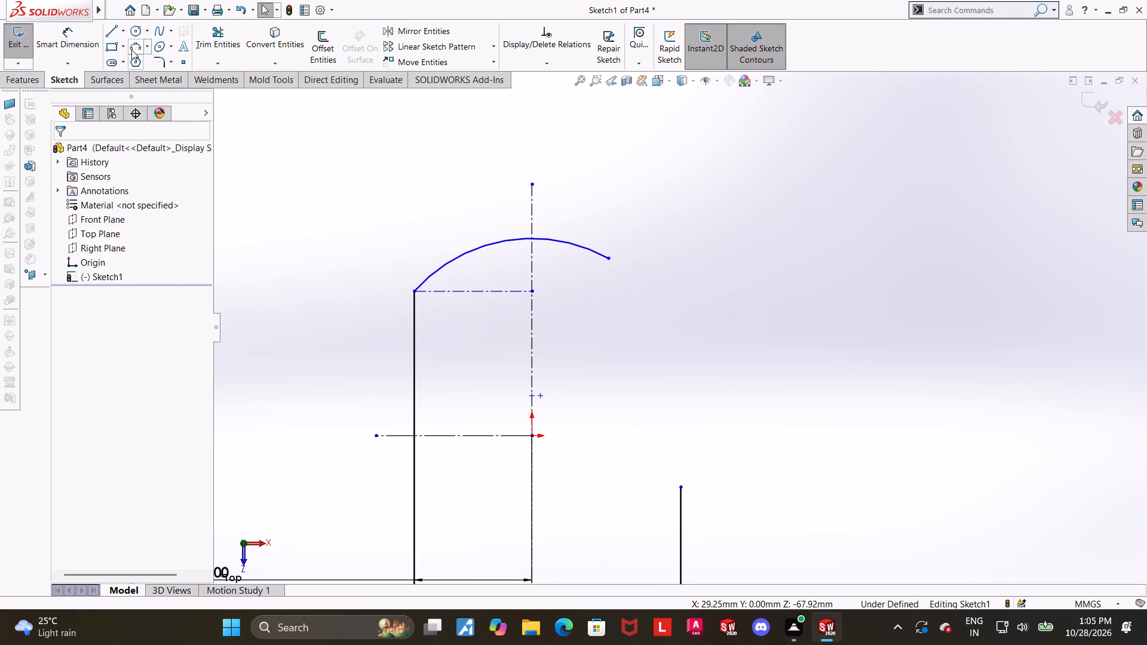
pyautogui.click(125, 30)
pyautogui.click(126, 56)
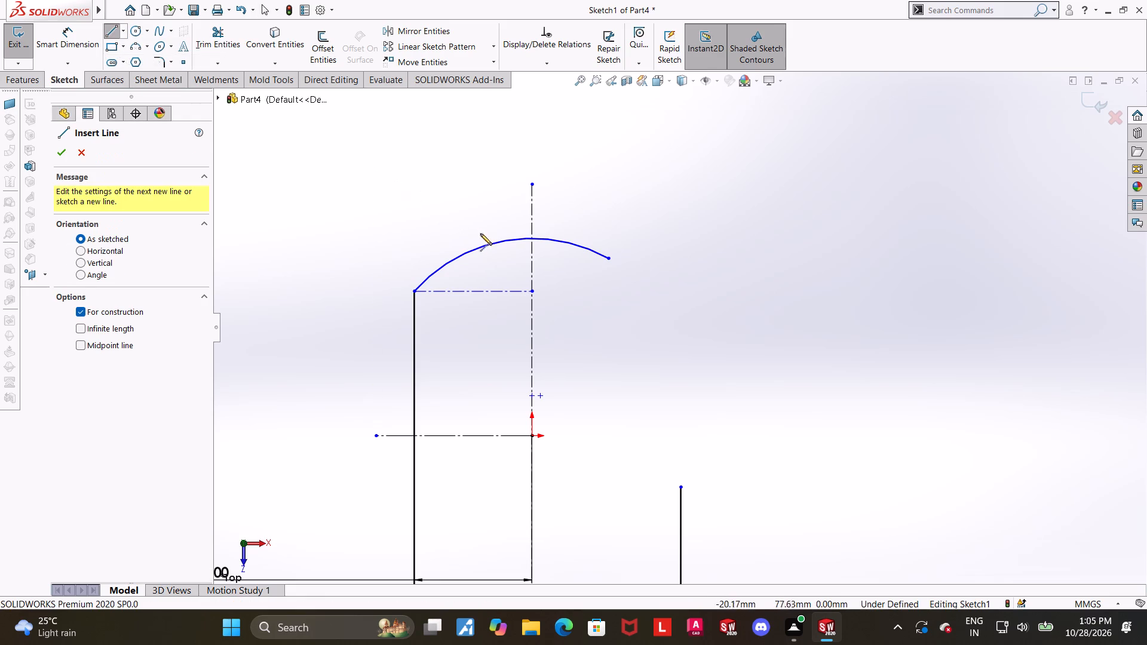
pyautogui.click(530, 239)
pyautogui.click(468, 238)
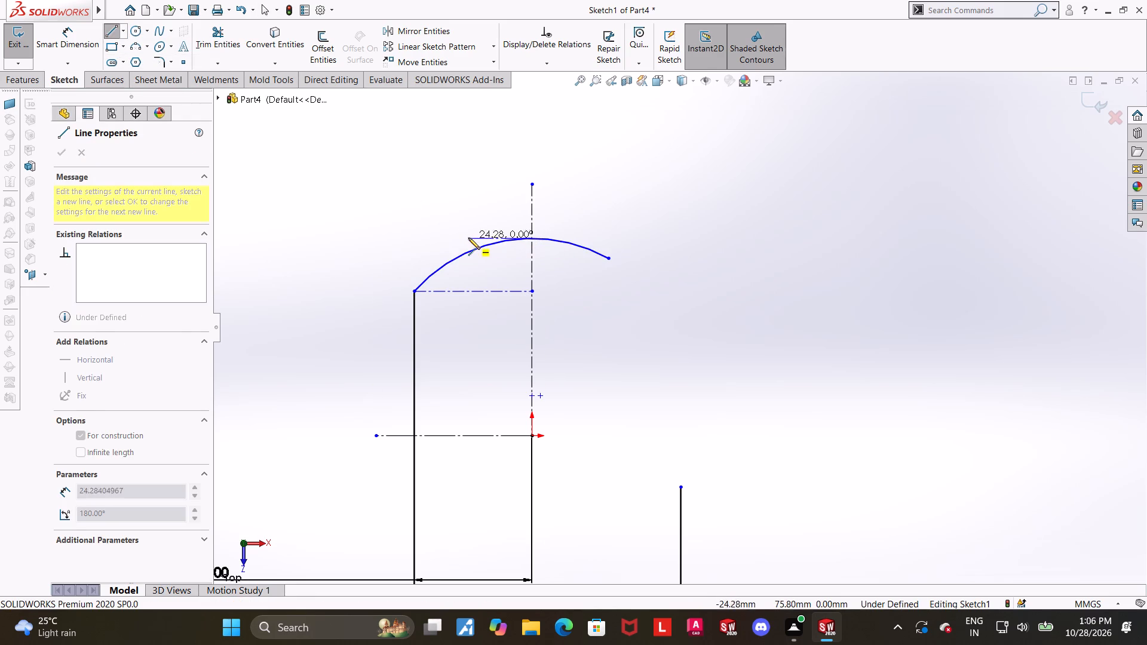
pyautogui.press('Escape')
pyautogui.press('Escape')
# Dimension the vertical distance between the crest centerline and the horizontal centerline at the long line's upper end as 12.01 mm.
pyautogui.click(58, 41)
pyautogui.click(476, 239)
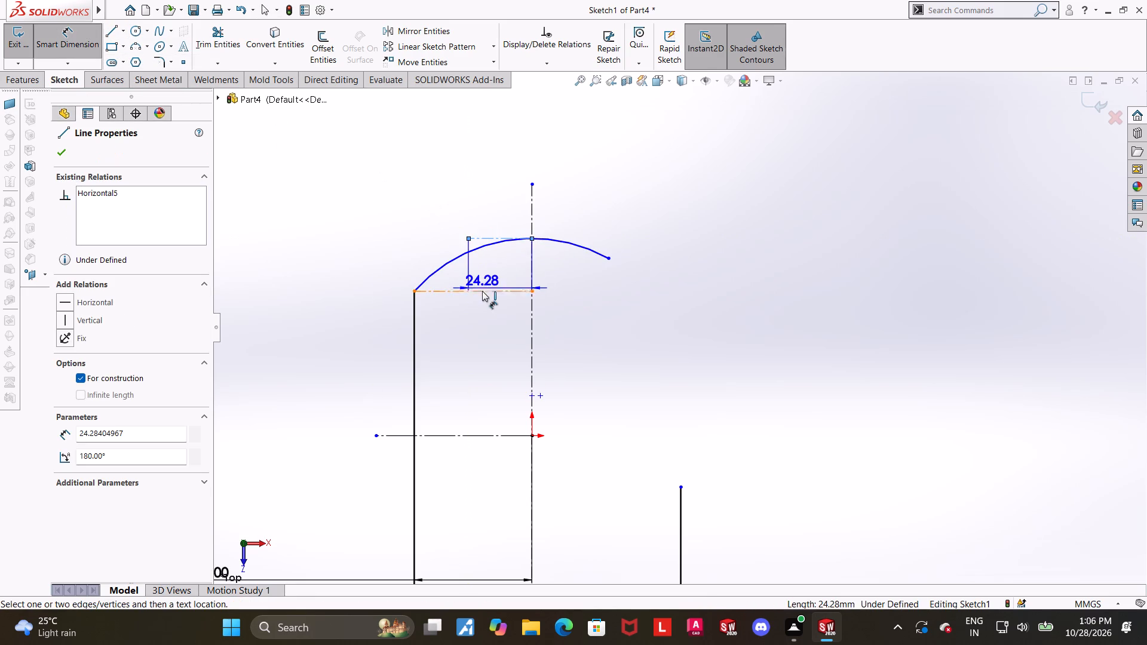
pyautogui.click(482, 292)
pyautogui.click(280, 265)
pyautogui.write('12.01')
pyautogui.press('Return')
pyautogui.press('Escape')
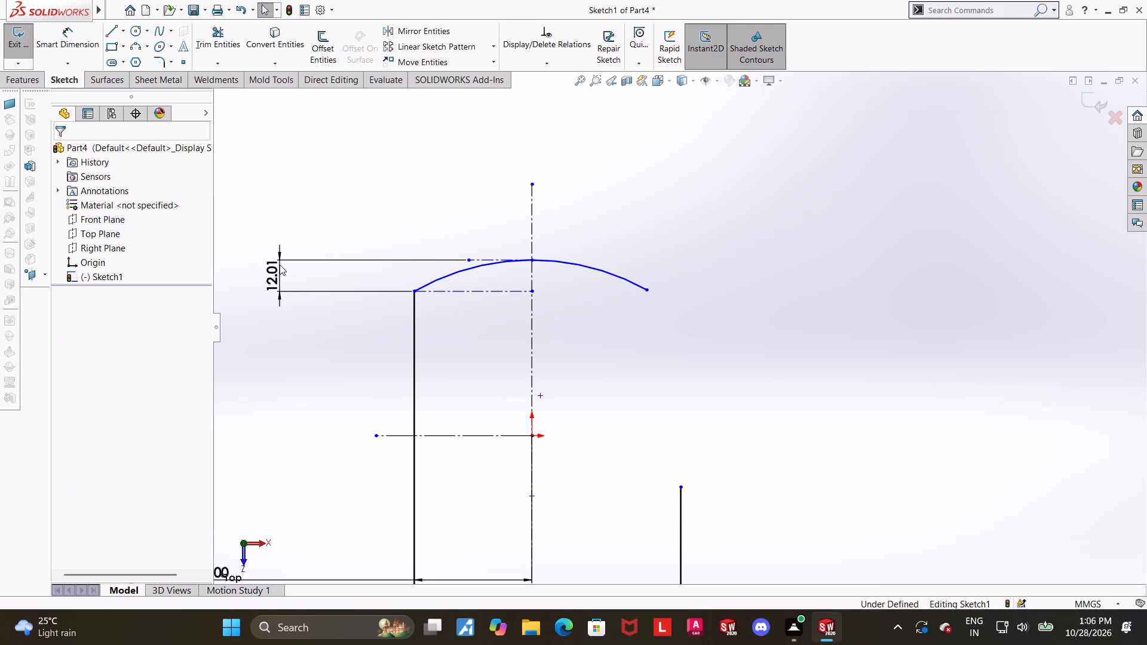
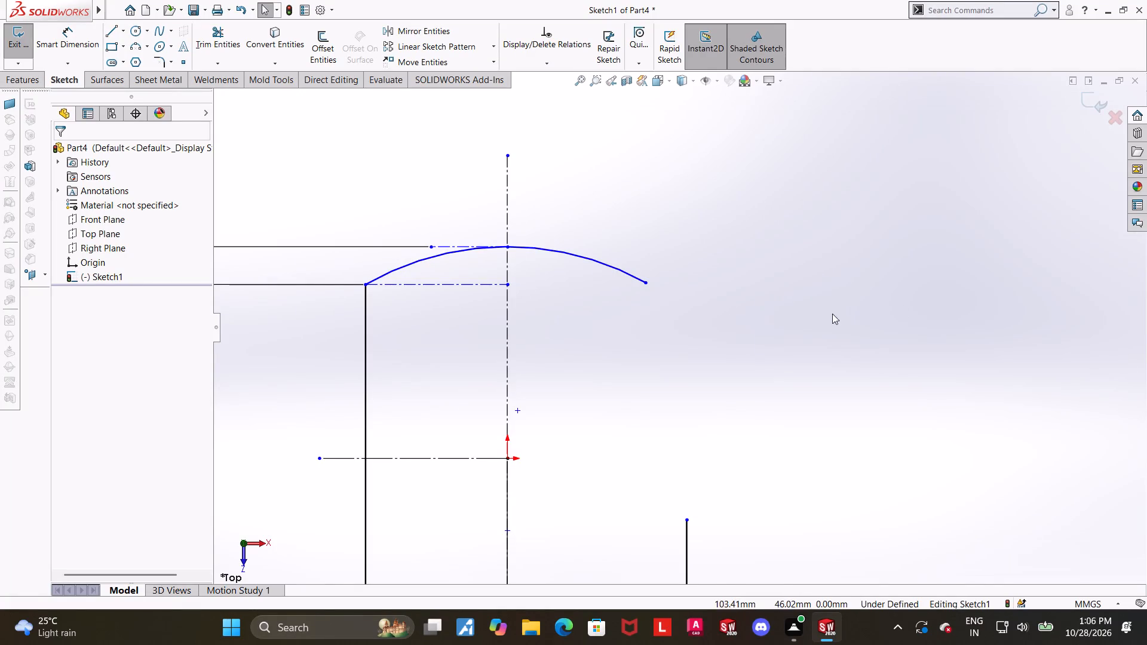
# Sketch a line about 30 mm long from the short vertical line's upper end, slanting up toward the vertical centerline.
pyautogui.scroll(5, 781, 440)
pyautogui.scroll(-2, 711, 466)
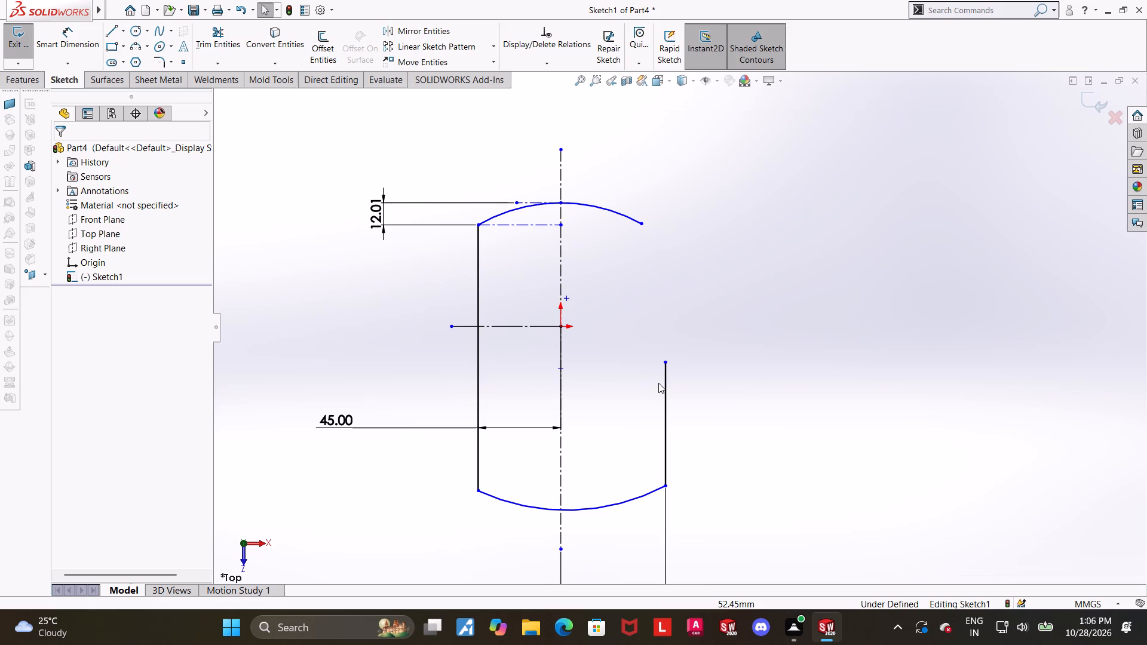
pyautogui.scroll(1, 660, 380)
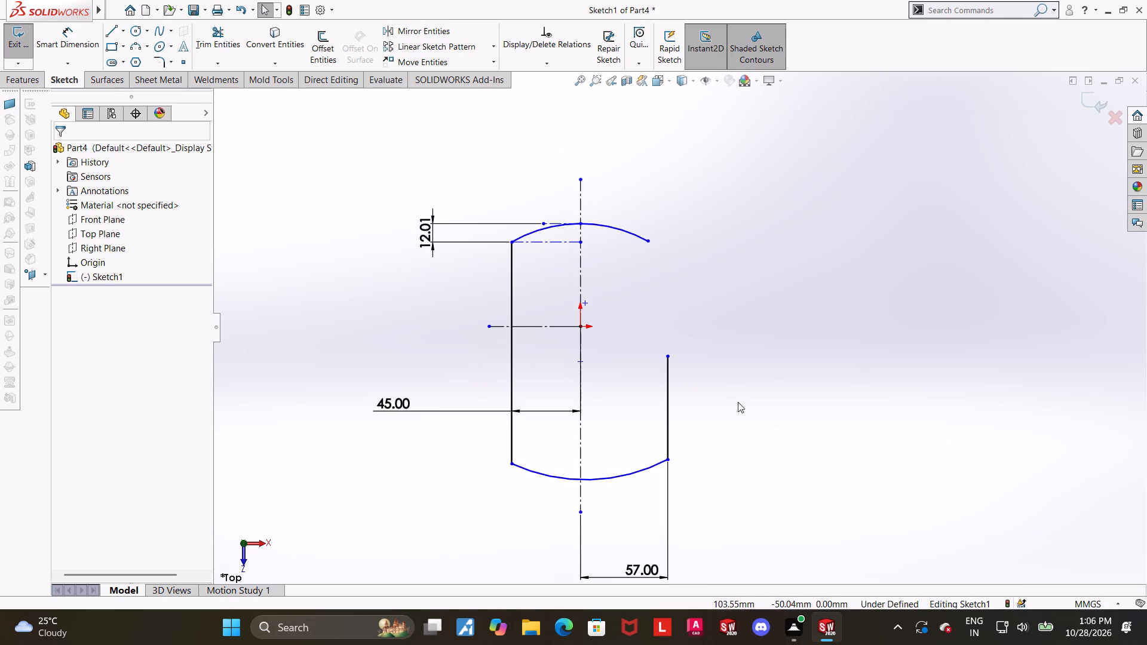
pyautogui.scroll(-3, 688, 334)
pyautogui.click(106, 33)
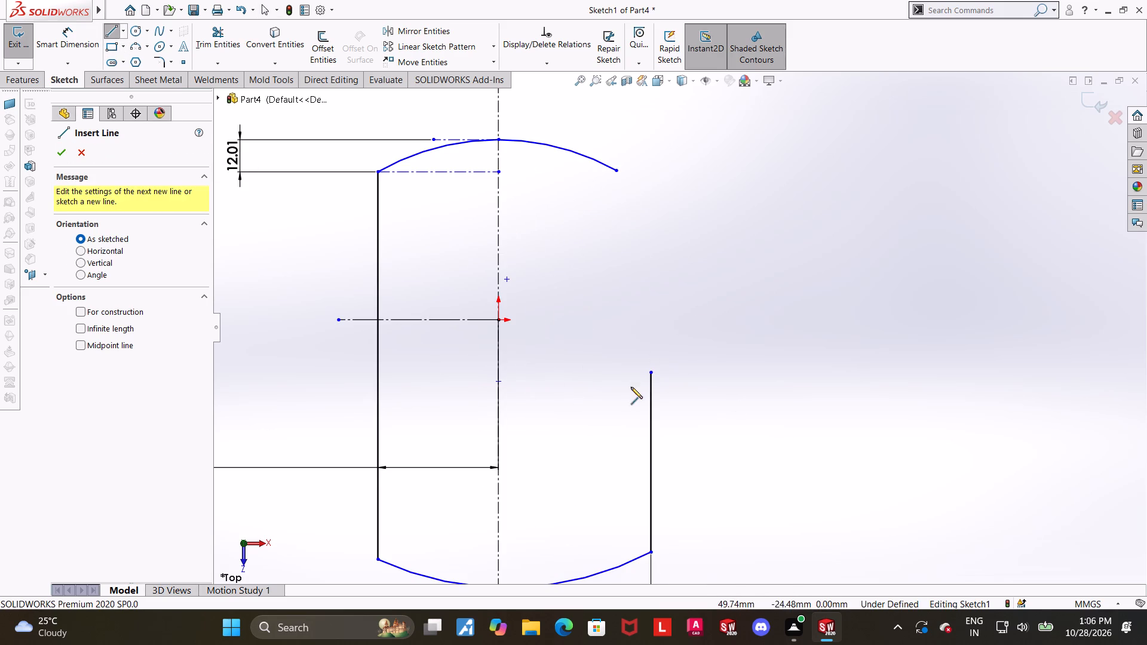
pyautogui.click(650, 373)
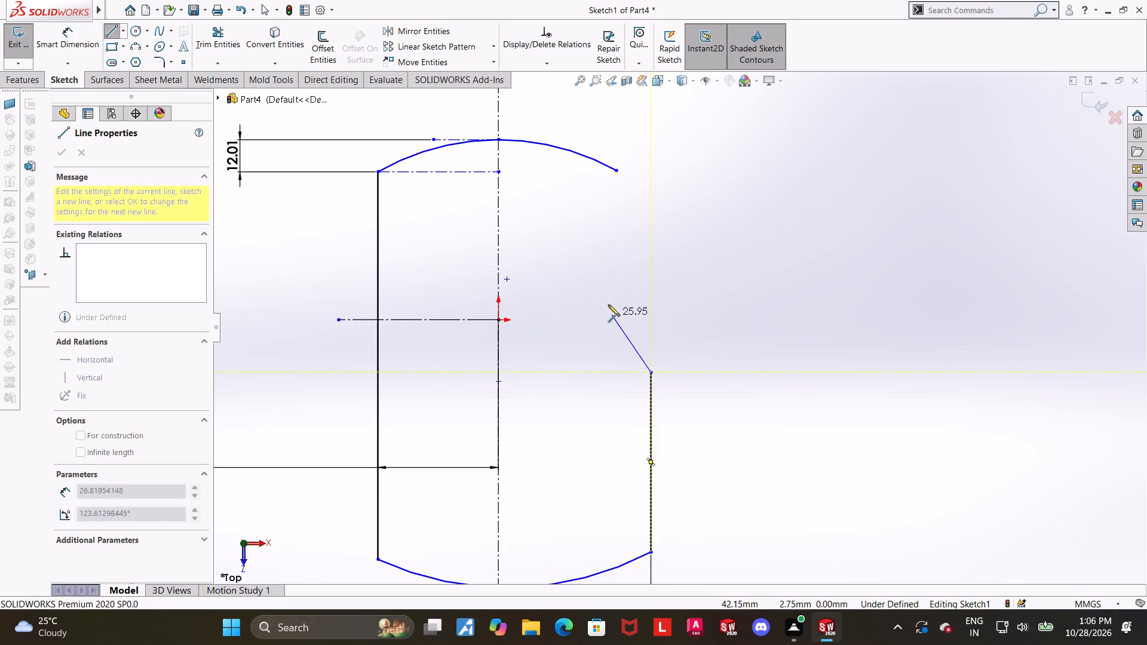
pyautogui.click(607, 303)
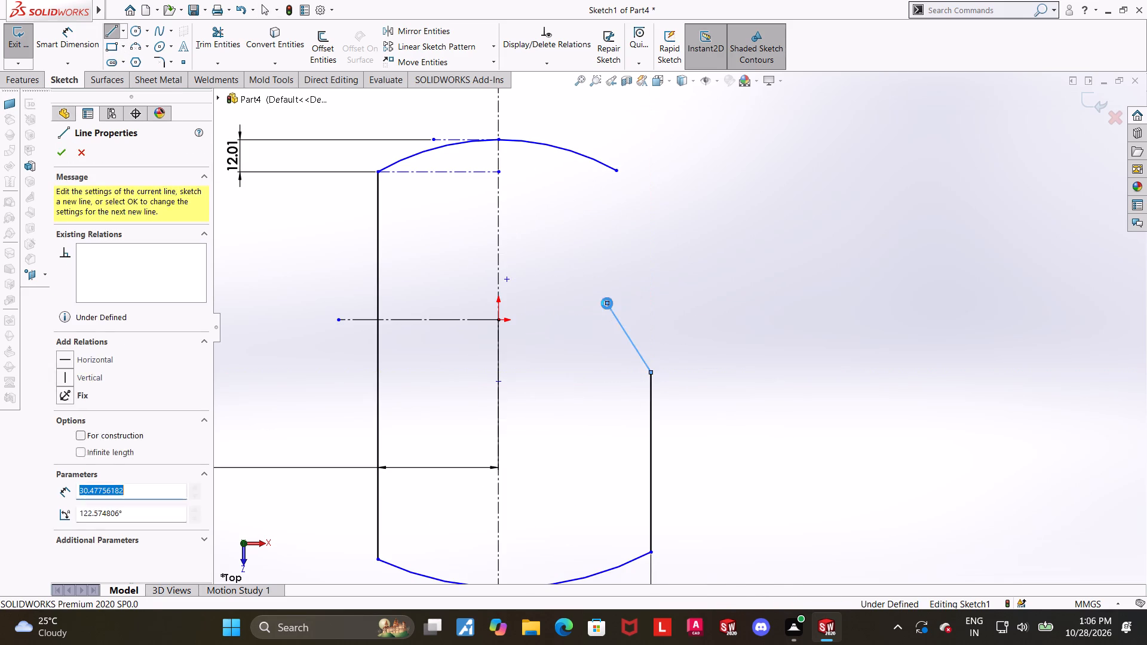
pyautogui.press('Escape')
pyautogui.press('Escape')
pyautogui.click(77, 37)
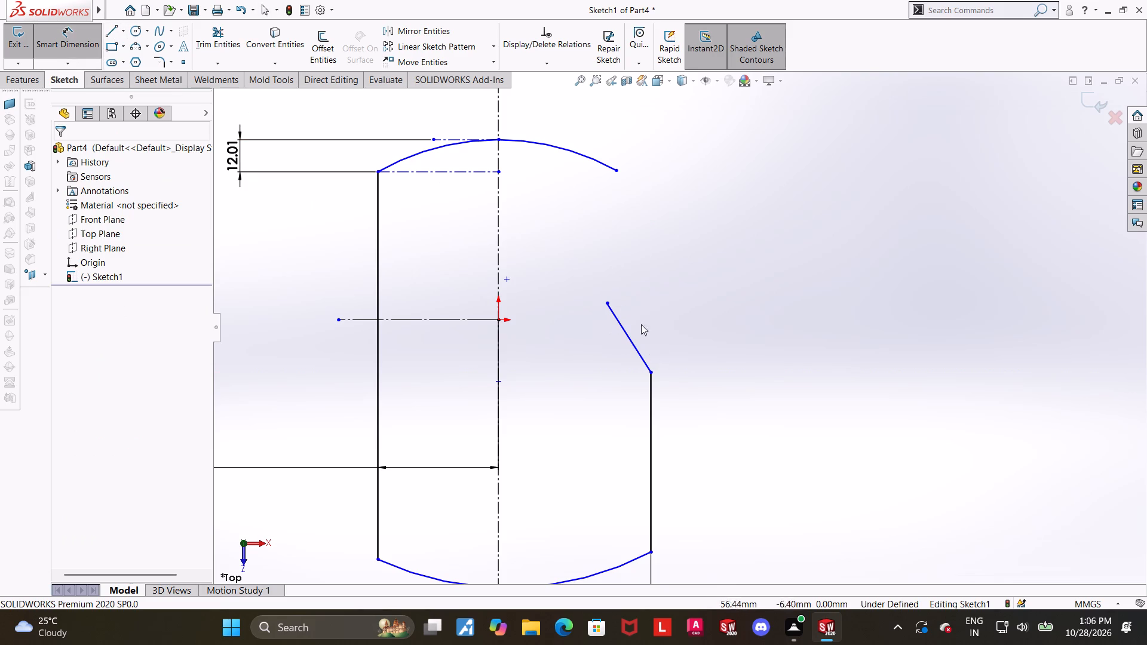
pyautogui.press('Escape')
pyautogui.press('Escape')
# Sketch a vertical centerline upward from the short vertical line's upper end to the height of the slanted line's free end.
pyautogui.click(123, 33)
pyautogui.click(128, 59)
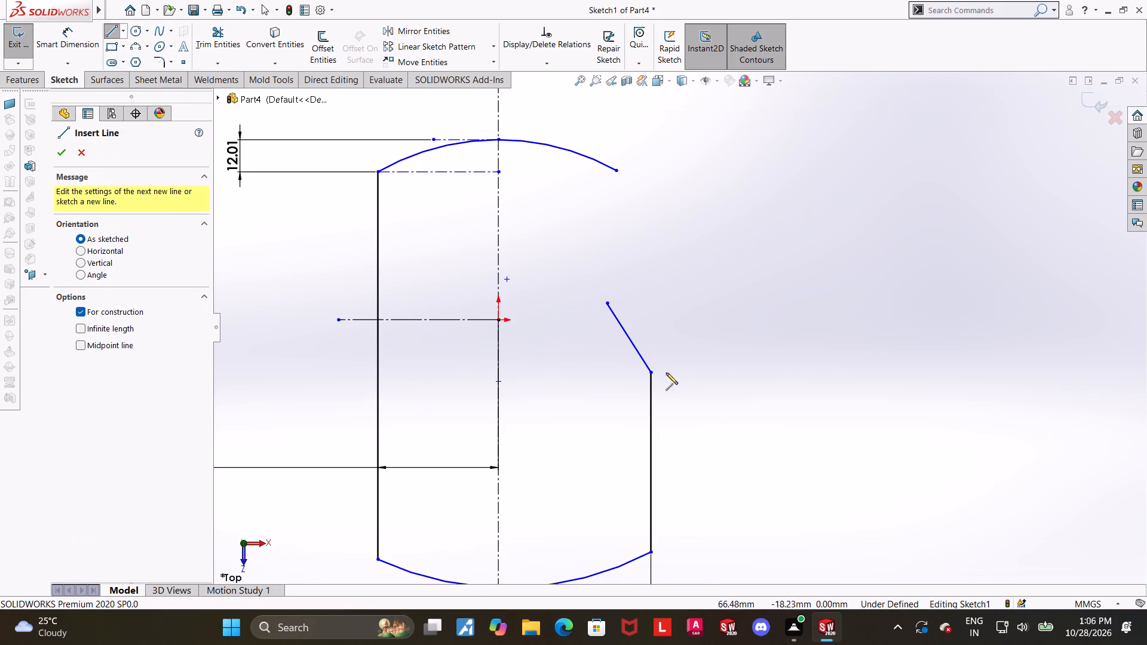
pyautogui.click(651, 373)
pyautogui.click(652, 306)
pyautogui.press('Escape')
pyautogui.press('Escape')
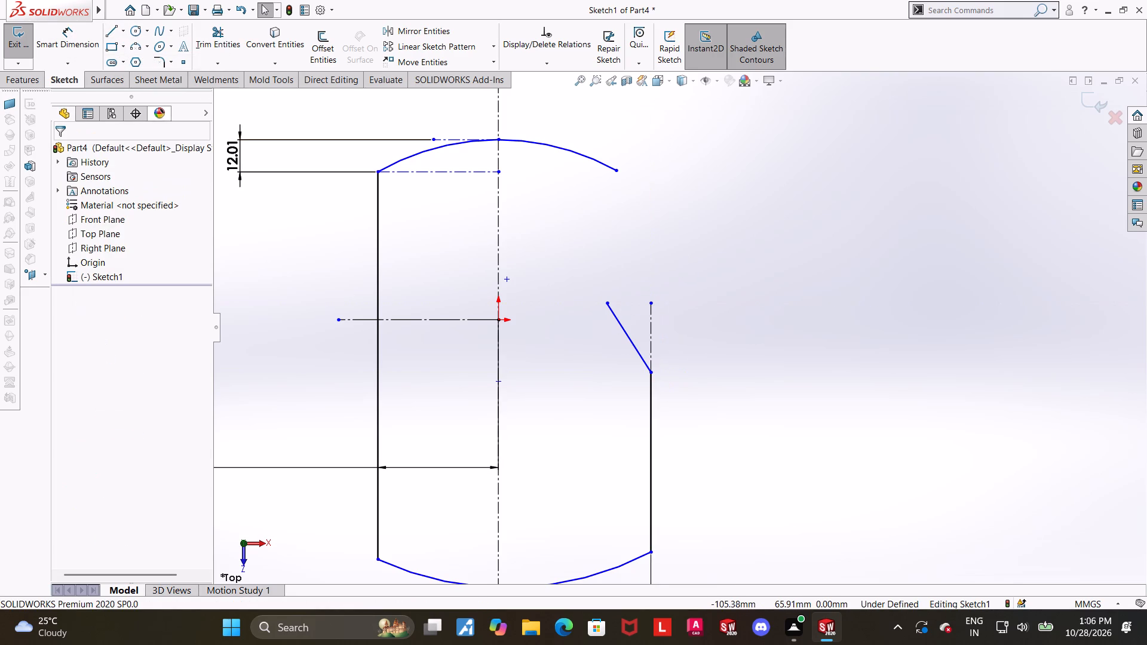
# Dimension the angle between the slanted line and the short vertical centerline as 21°.
pyautogui.click(77, 50)
pyautogui.scroll(-3, 643, 325)
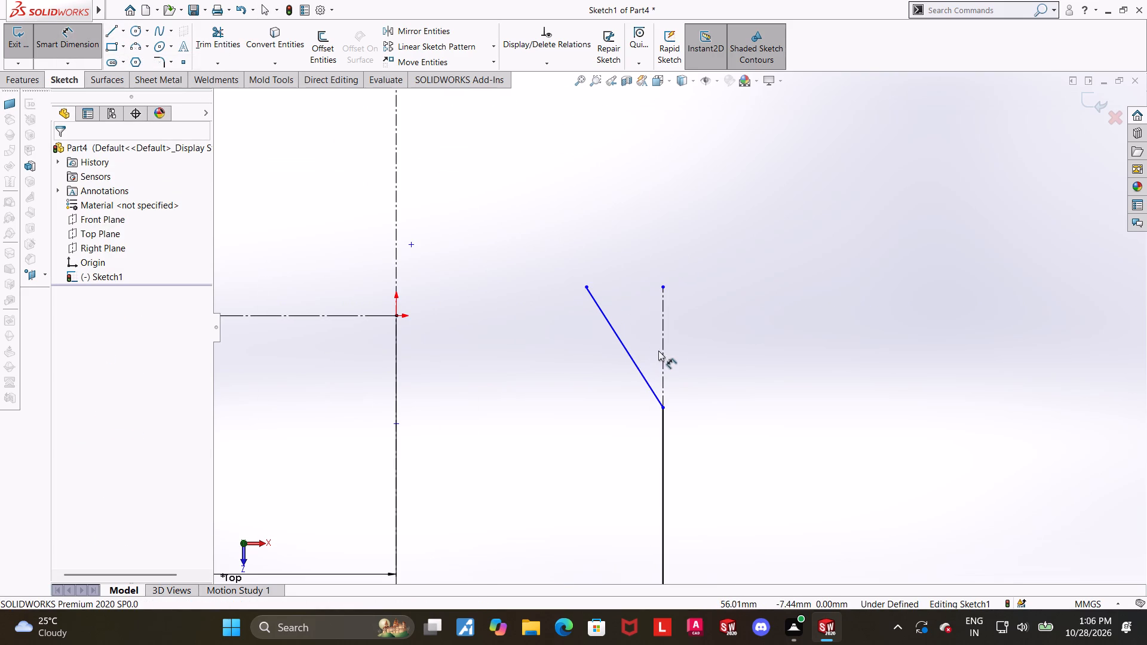
pyautogui.click(663, 350)
pyautogui.click(635, 361)
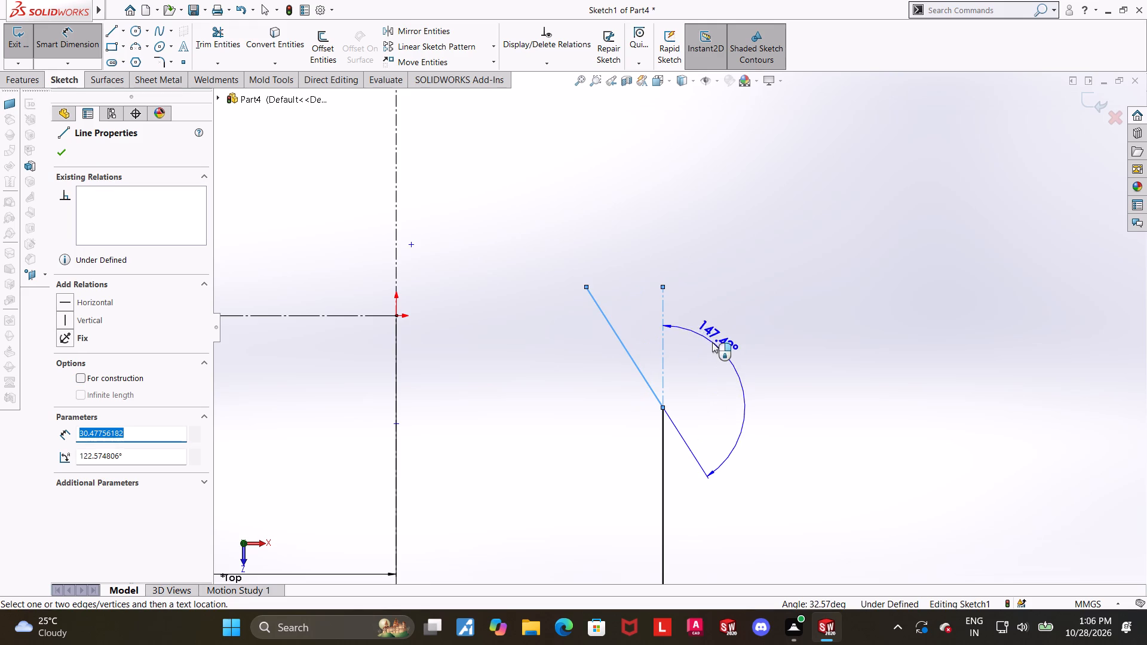
pyautogui.click(651, 327)
pyautogui.write('21')
pyautogui.press('Return')
pyautogui.press('Escape')
pyautogui.press('Escape')
pyautogui.click(730, 315)
# Sketch a circle centred on the origin with a radius of about 41 mm.
pyautogui.scroll(2, 714, 312)
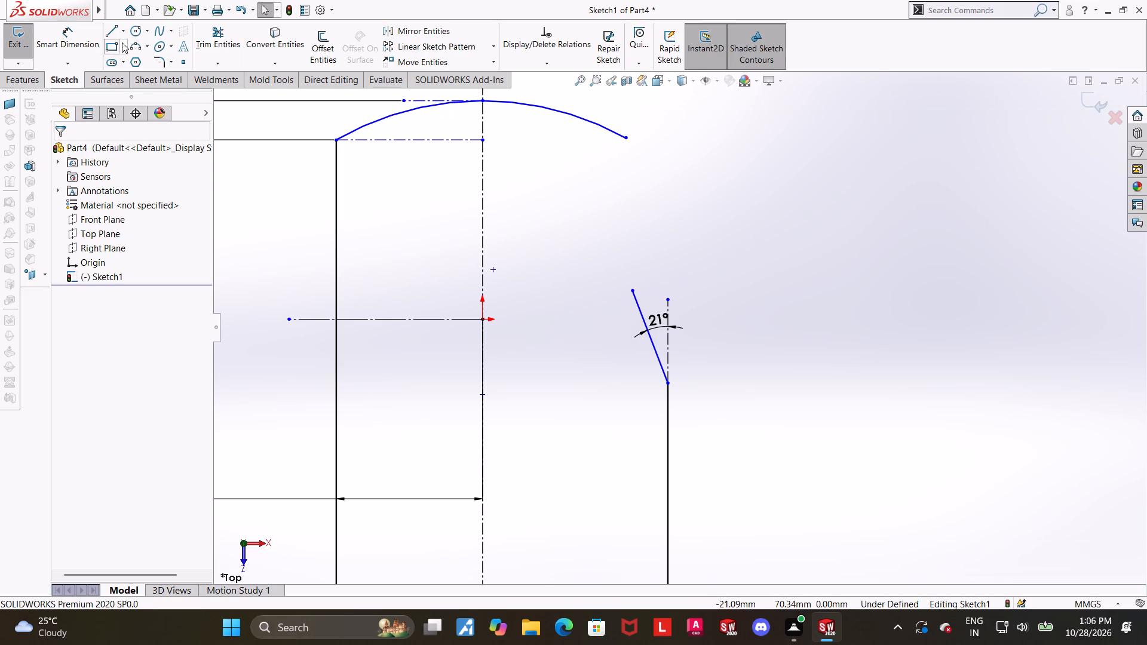
pyautogui.click(134, 32)
pyautogui.click(483, 319)
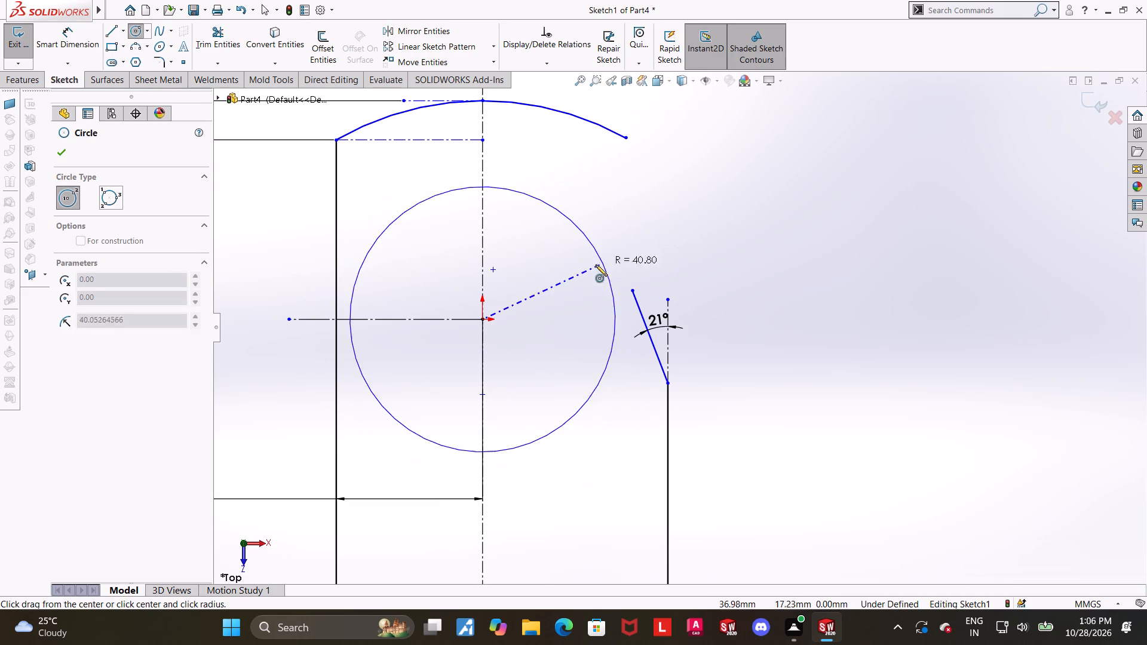
pyautogui.click(603, 264)
pyautogui.press('Escape')
pyautogui.press('Escape')
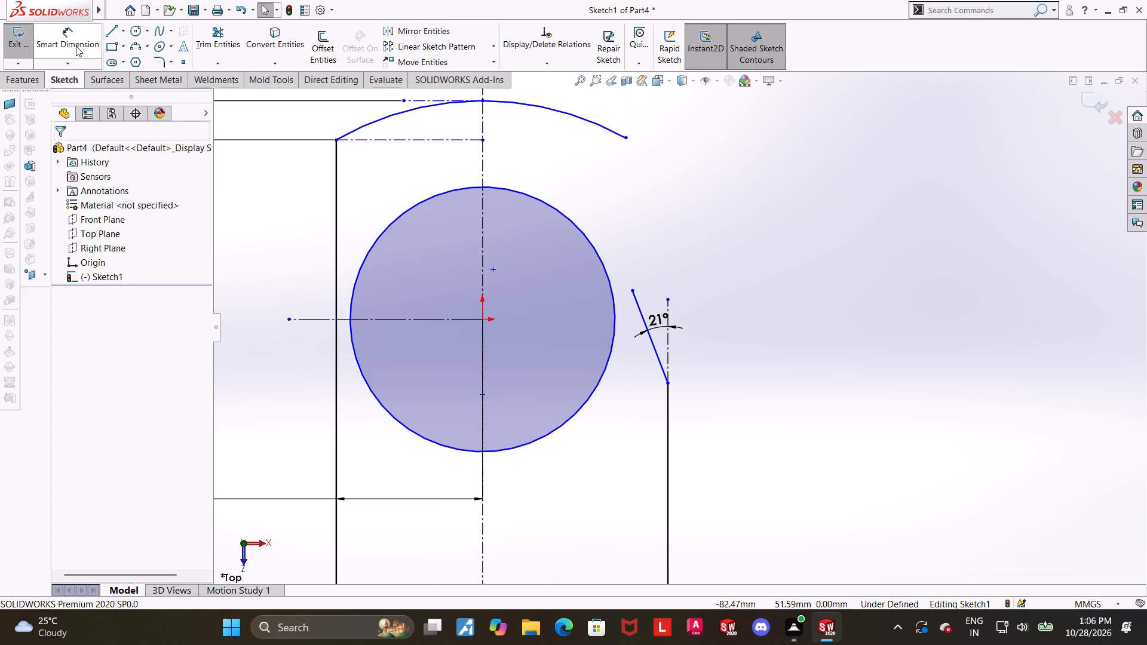
# Dimension the origin circle's diameter as 90 mm.
pyautogui.click(74, 44)
pyautogui.click(585, 239)
pyautogui.click(724, 234)
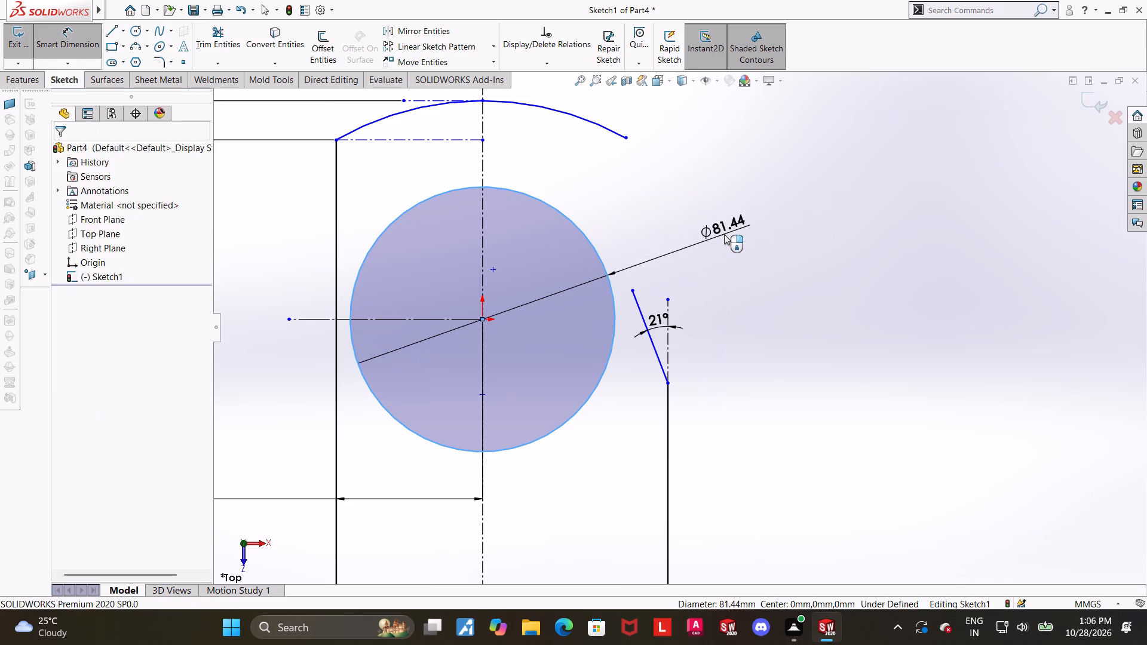
pyautogui.write('90')
pyautogui.press('Return')
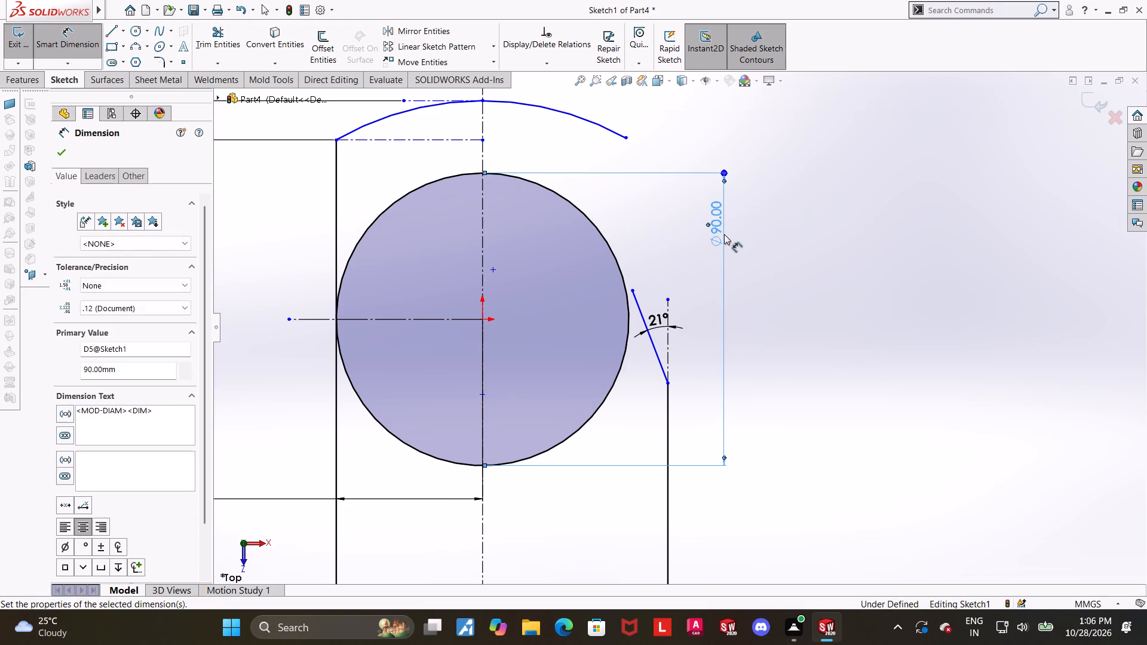
pyautogui.press('Escape')
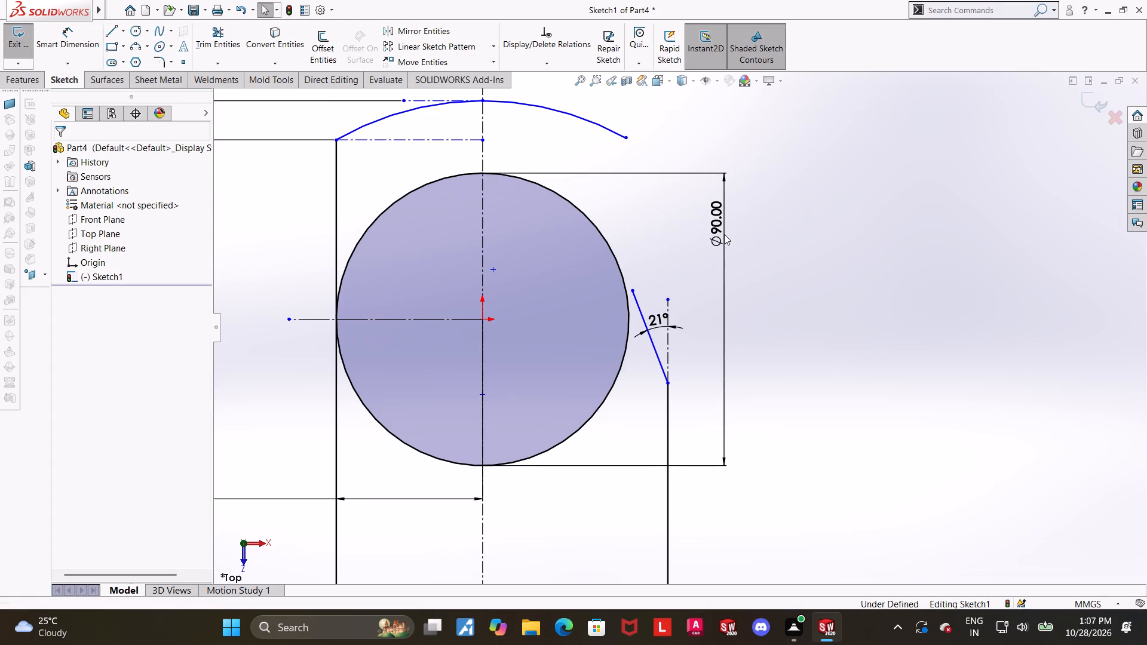
# Move the slanted line's free end to about X 42.5 mm, Y 10.7 mm so the line crosses the circle.
pyautogui.scroll(1, 700, 279)
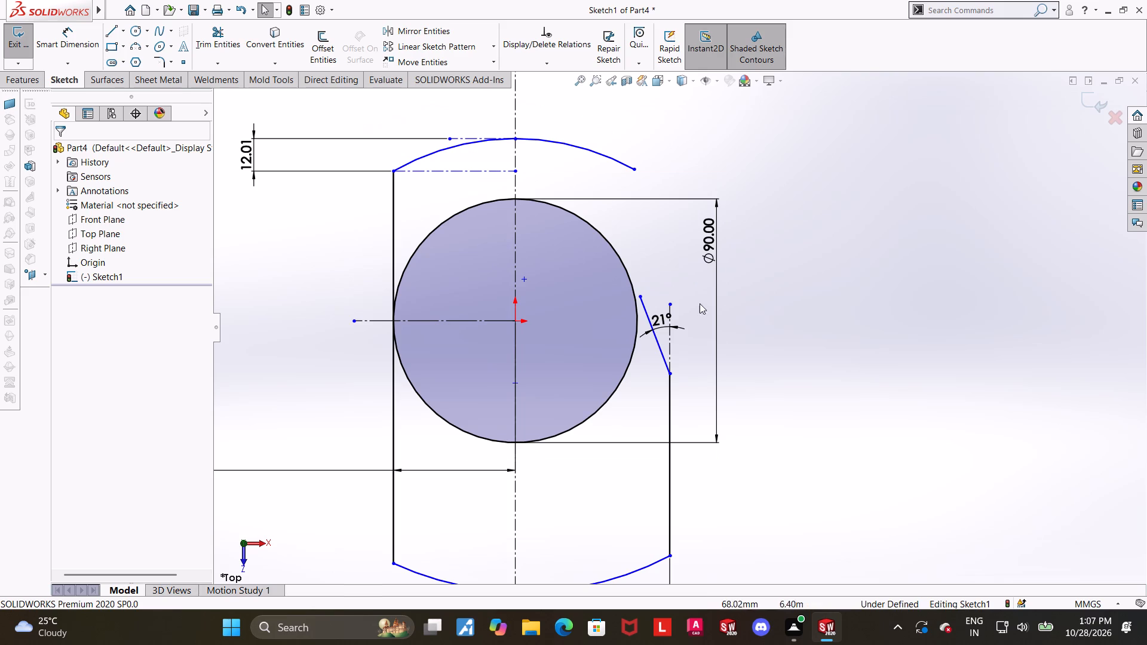
pyautogui.scroll(3, 762, 388)
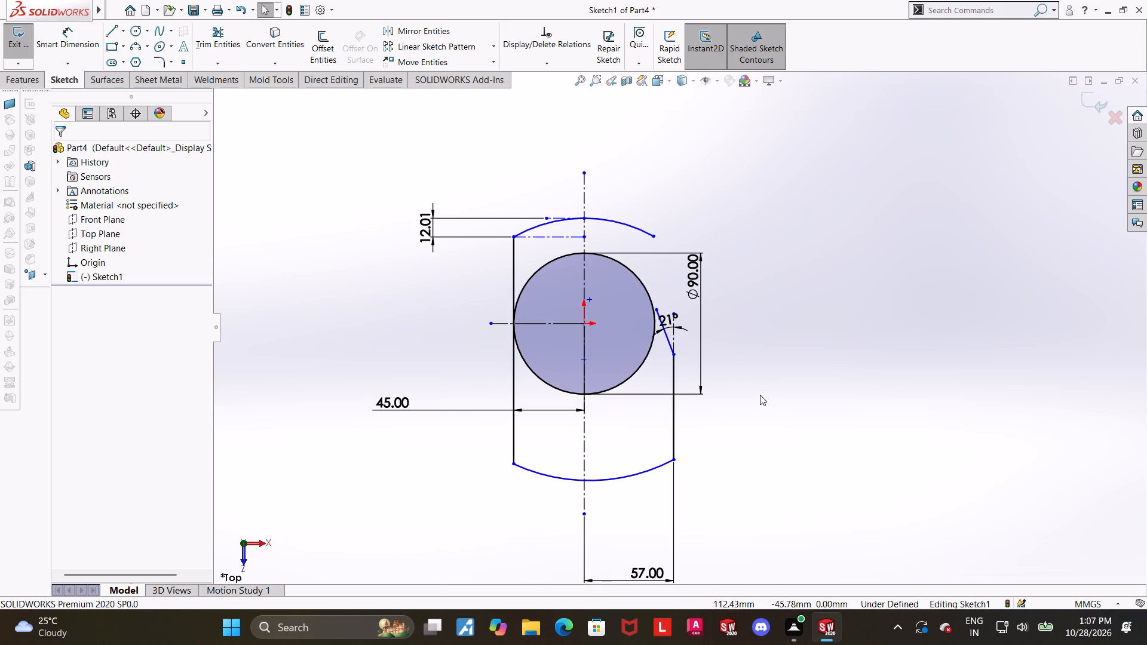
pyautogui.scroll(-1, 643, 343)
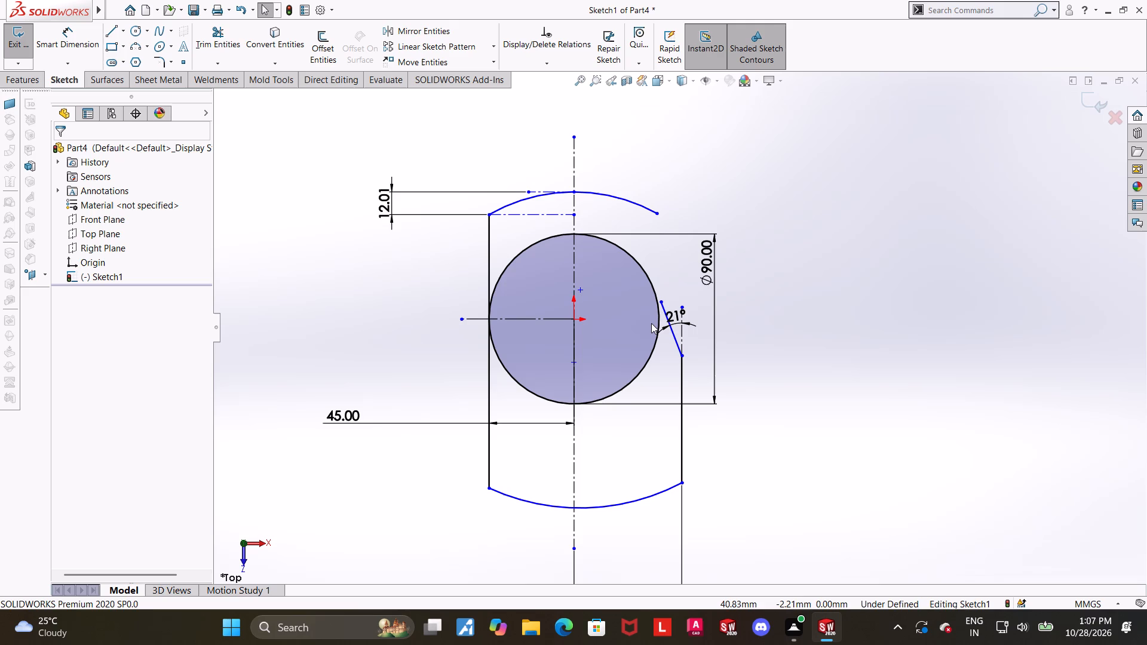
pyautogui.scroll(-3, 679, 313)
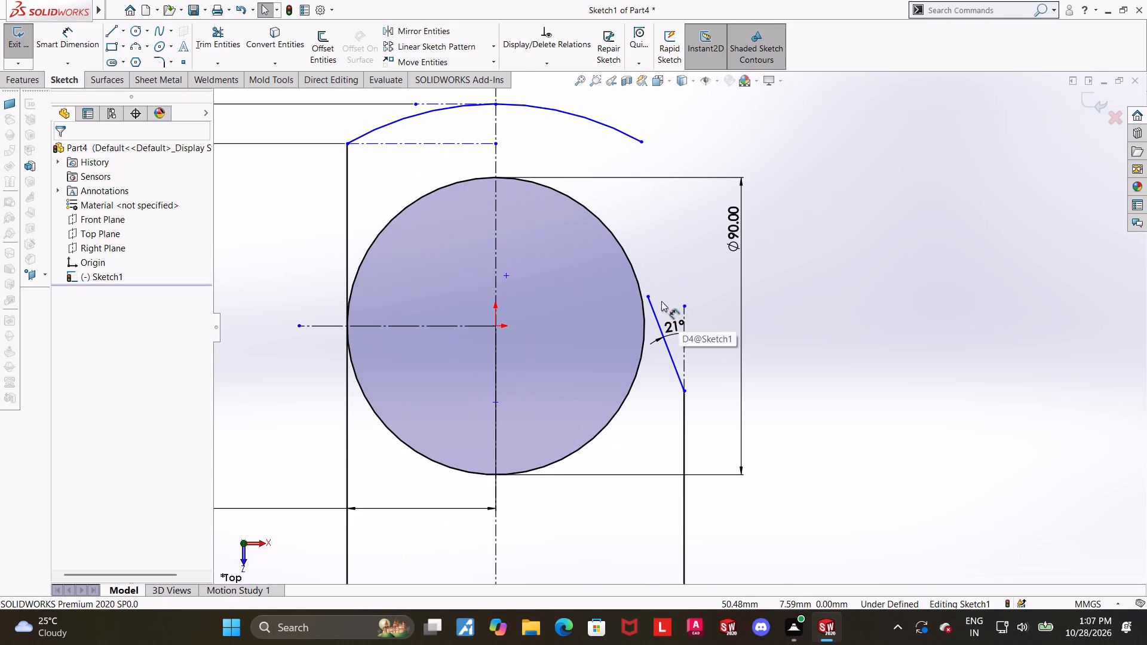
pyautogui.moveTo(647, 297); pyautogui.dragTo(636, 273)
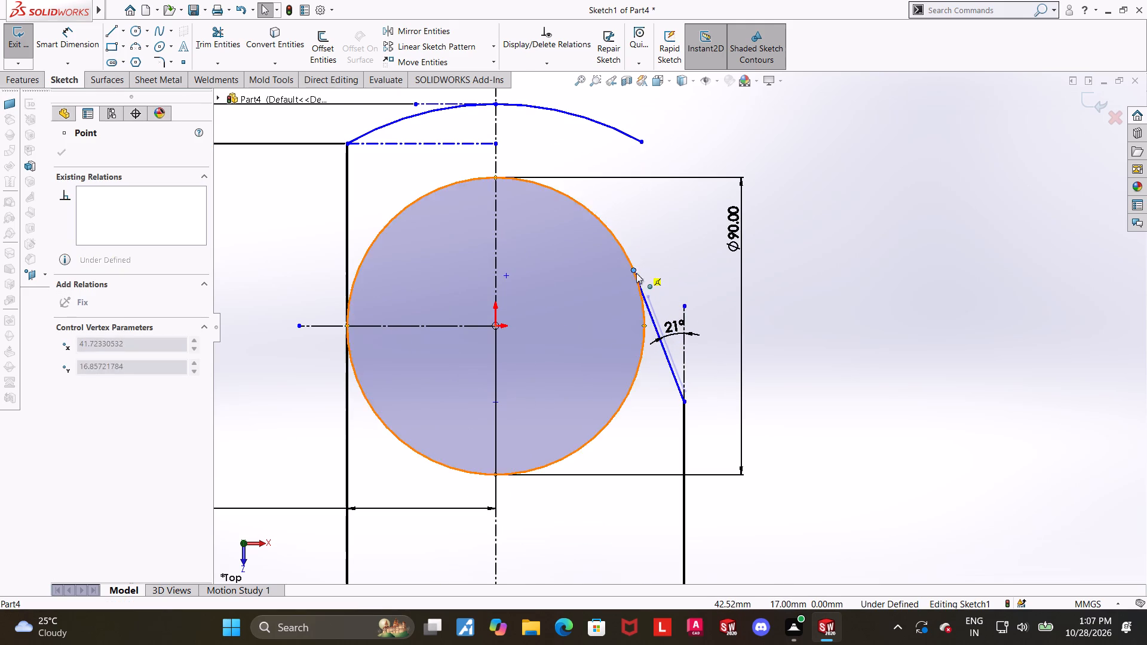
pyautogui.moveTo(636, 273); pyautogui.dragTo(636, 291)
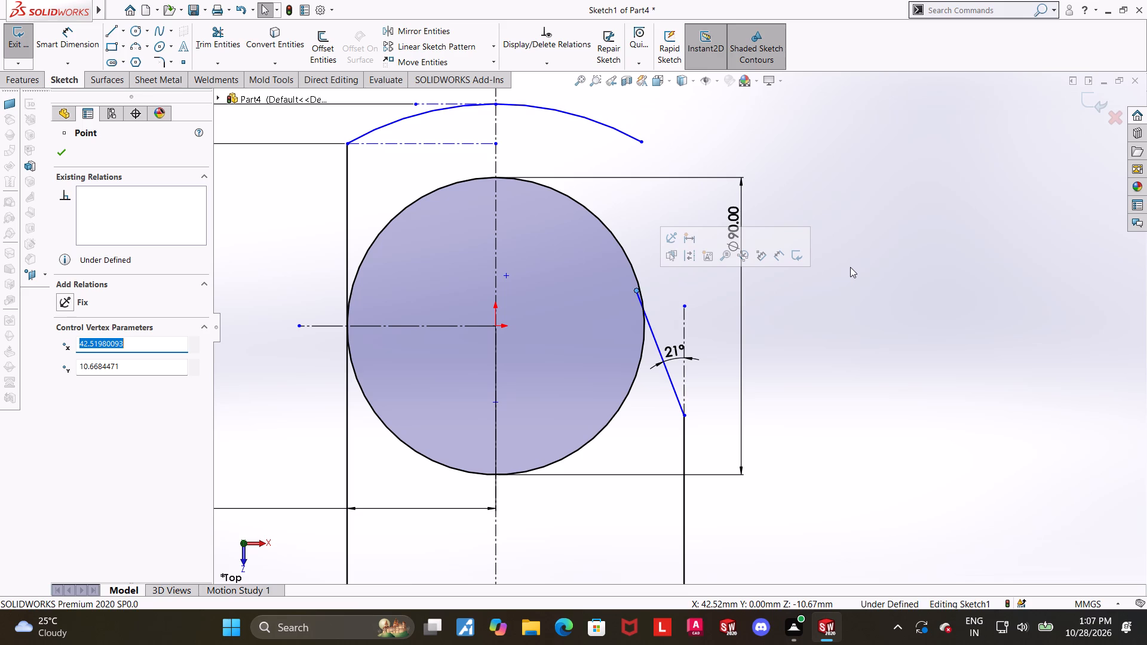
pyautogui.scroll(2, 844, 345)
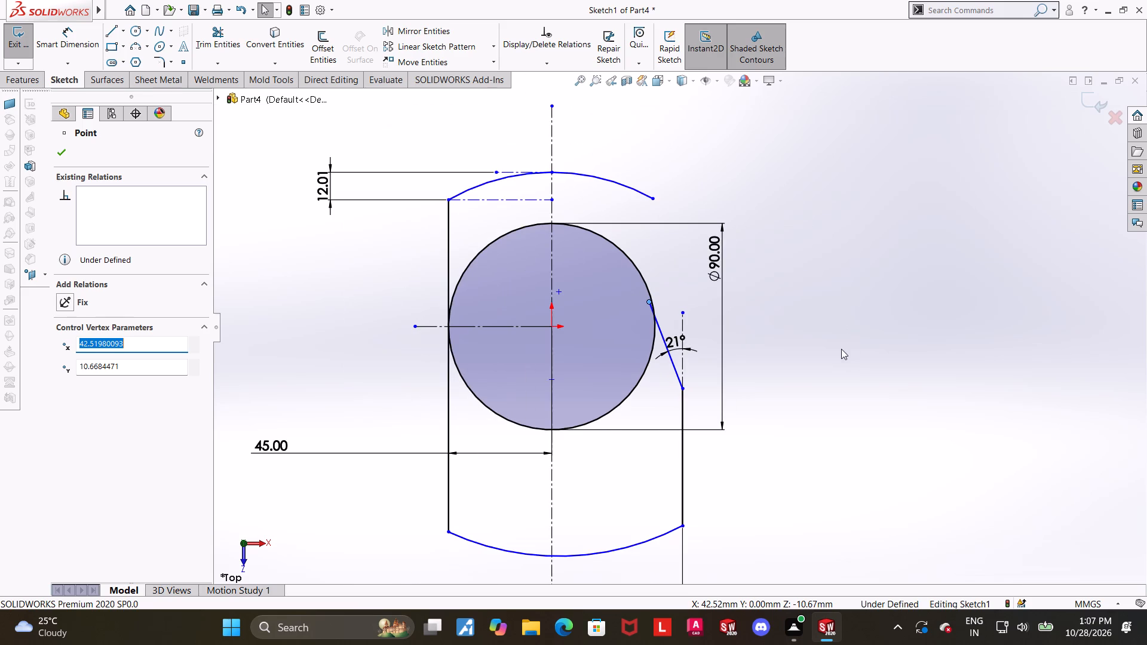
pyautogui.click(762, 282)
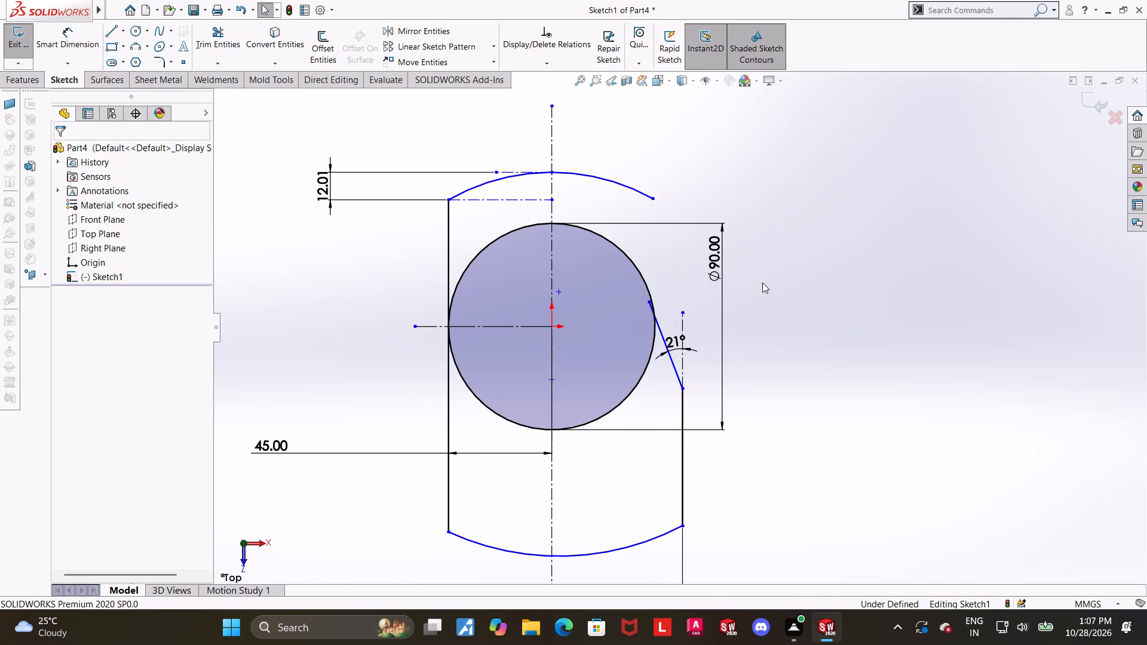
# Delete the 12.01 mm vertical dimension between the crest centerline and the horizontal centerline at the long line's upper end.
pyautogui.scroll(2, 666, 312)
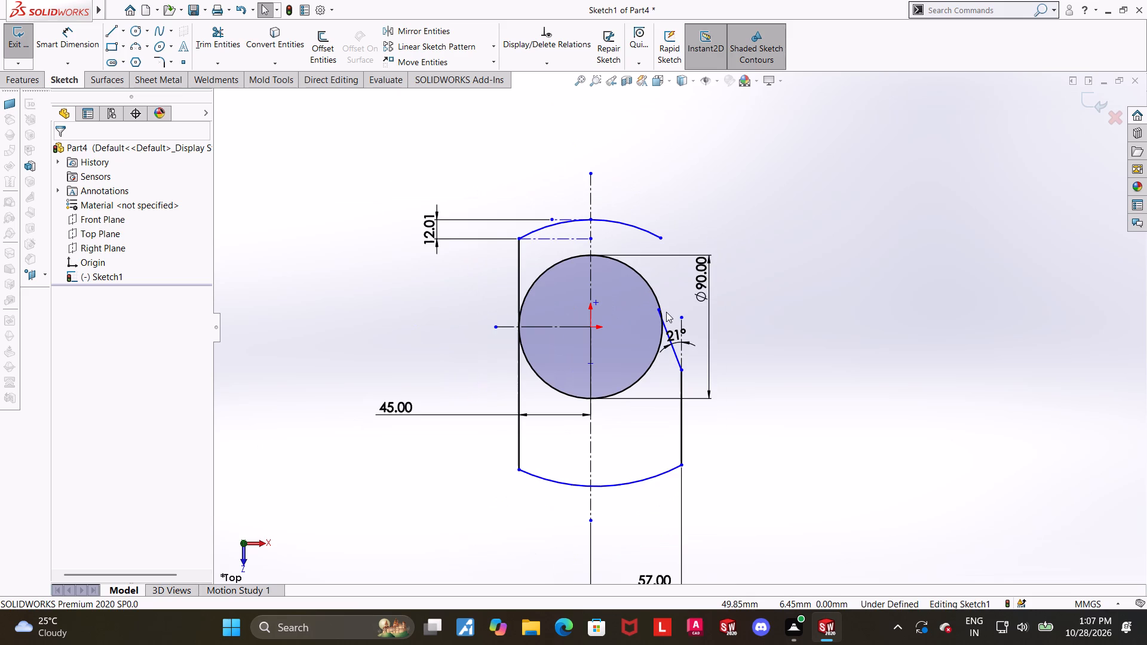
pyautogui.scroll(1, 668, 305)
pyautogui.scroll(-3, 713, 259)
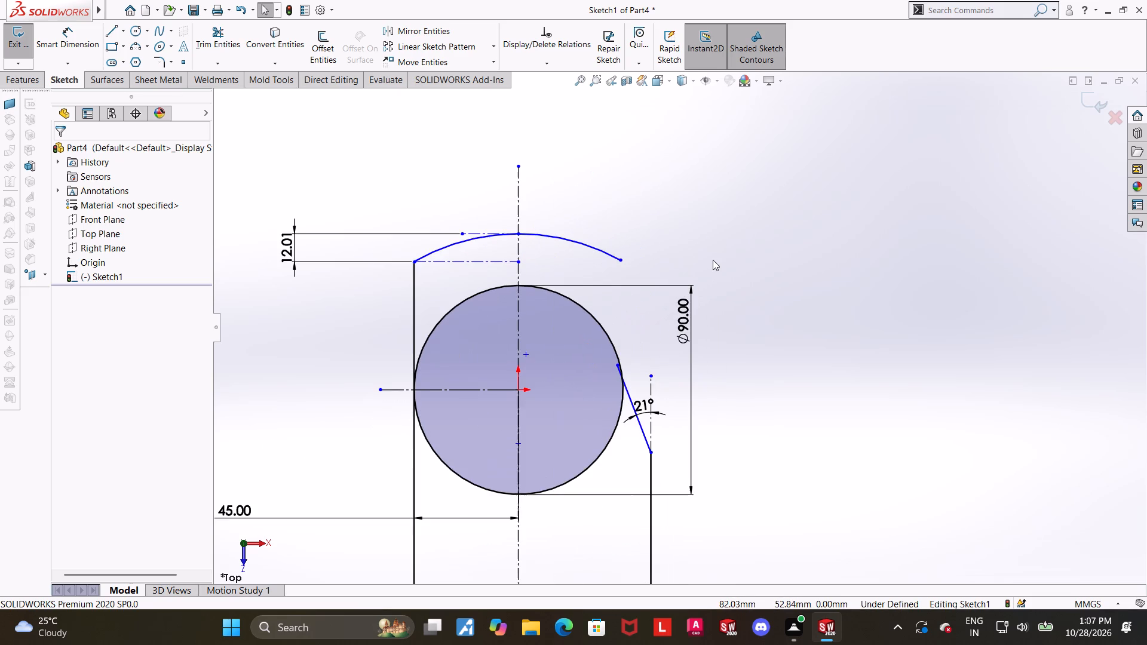
pyautogui.scroll(-1, 697, 264)
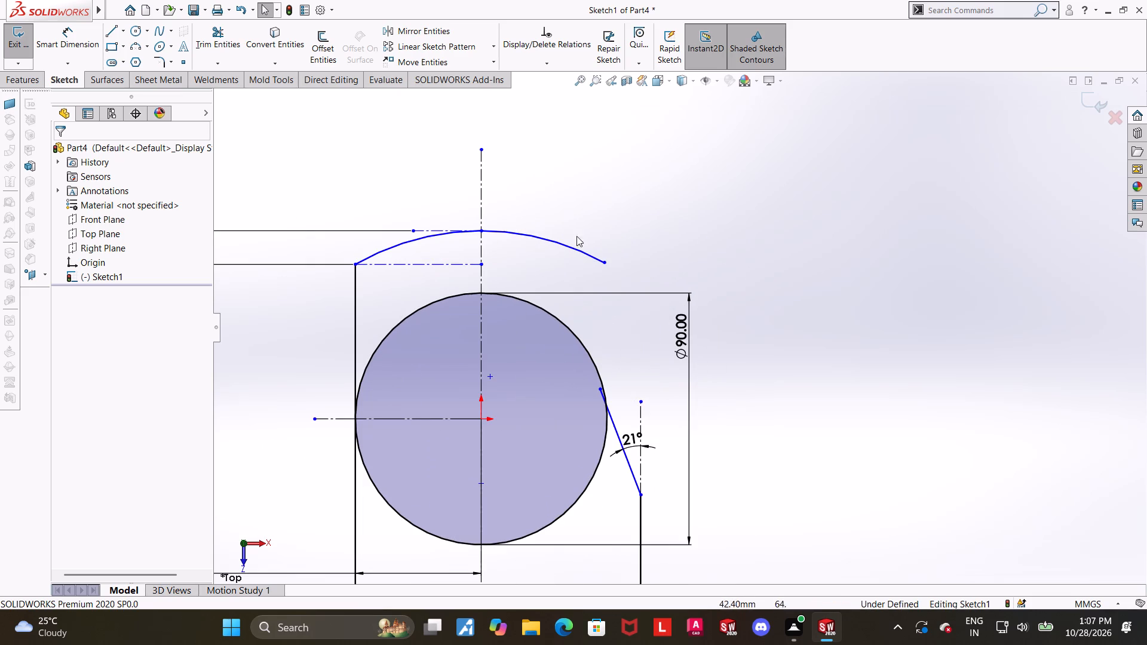
pyautogui.scroll(1, 511, 226)
pyautogui.rightClick(289, 256)
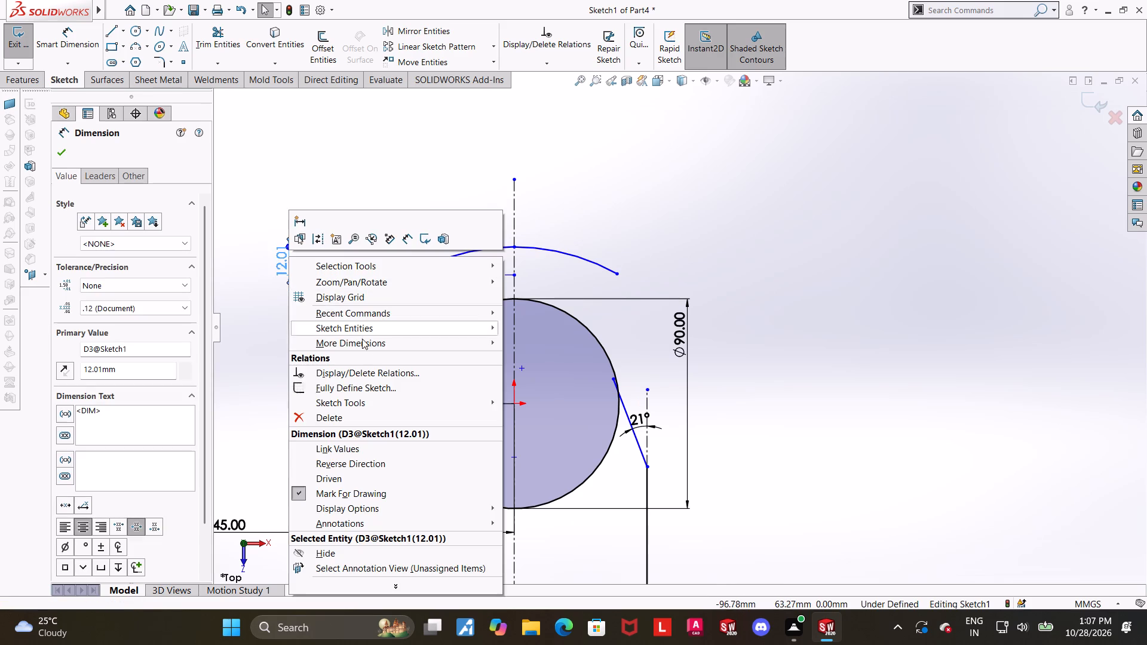
pyautogui.click(345, 414)
pyautogui.press('Escape')
pyautogui.press('Escape')
# Move the crest centerline's free end across the vertical centerline to about X 72 mm, Y 70 mm, past the arc's free end.
pyautogui.moveTo(458, 246); pyautogui.dragTo(614, 244)
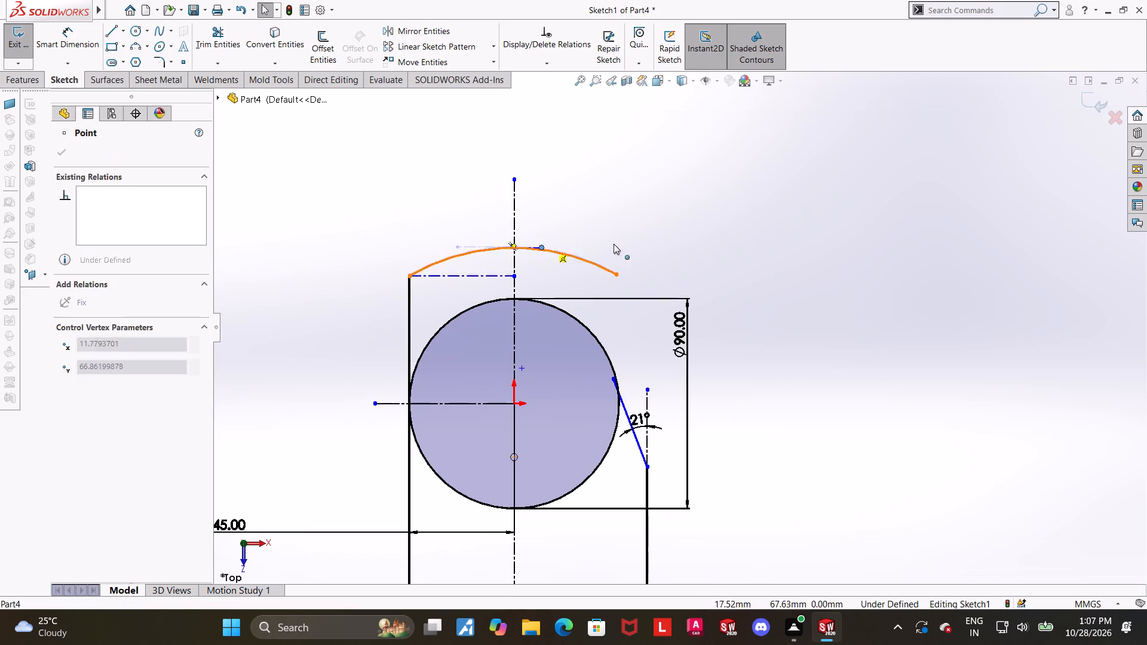
pyautogui.moveTo(614, 244); pyautogui.dragTo(681, 241)
pyautogui.press('Escape')
pyautogui.press('Escape')
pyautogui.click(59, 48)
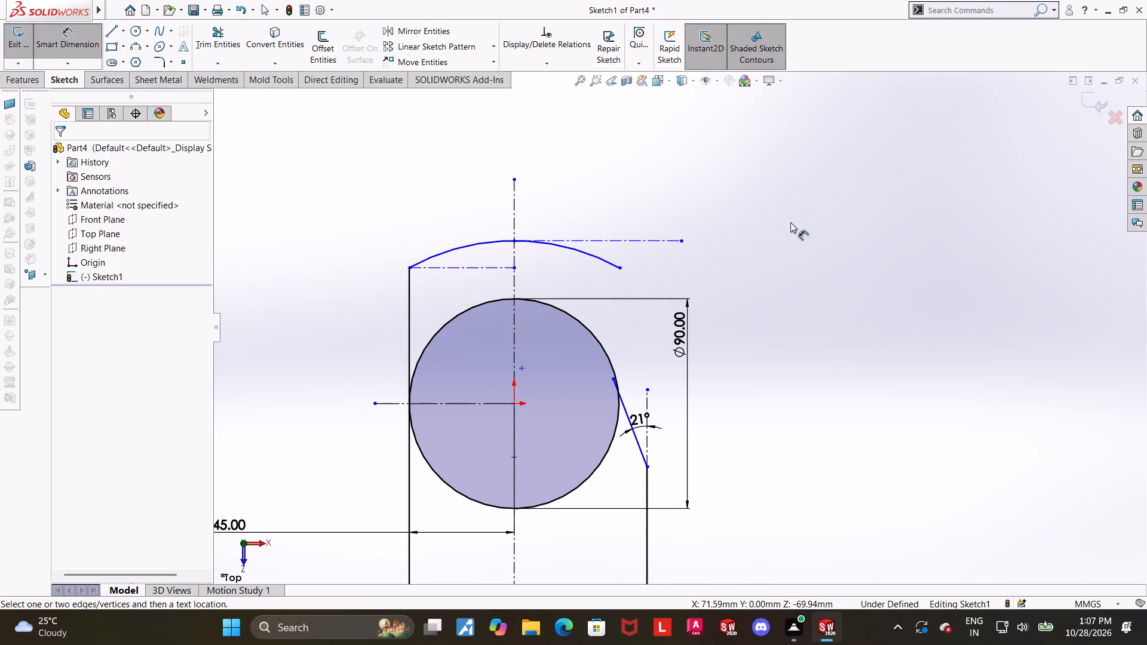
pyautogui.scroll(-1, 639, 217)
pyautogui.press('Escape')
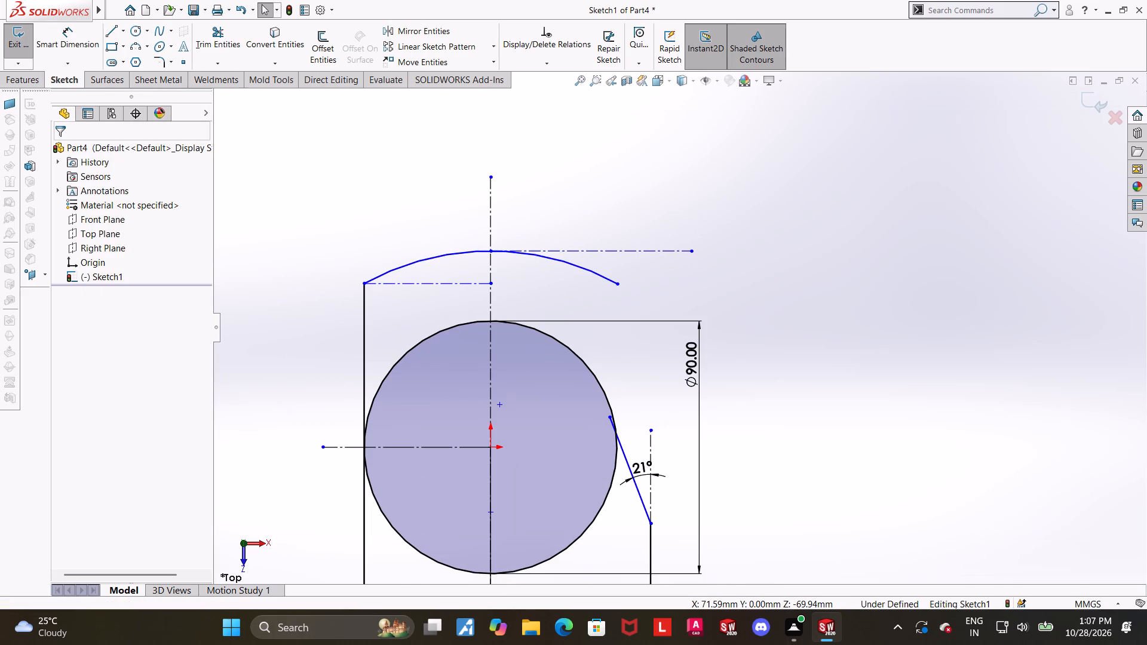
# Sketch a short horizontal centerline level with the upper arc's free end, starting at about X 64 mm and running outward.
pyautogui.click(124, 31)
pyautogui.click(127, 57)
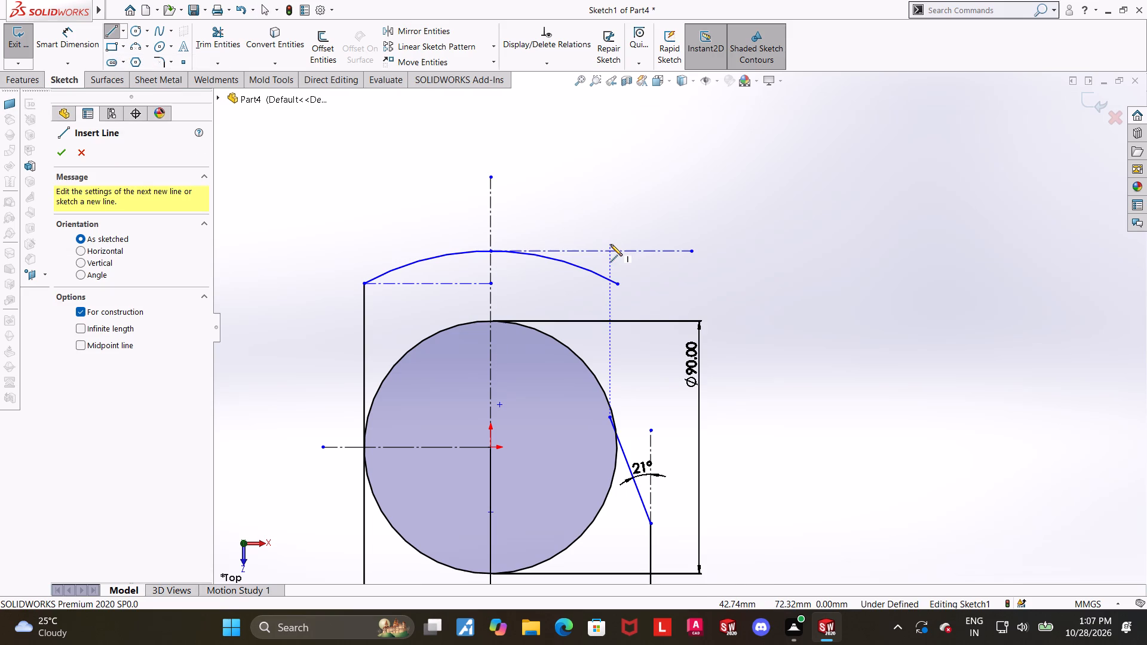
pyautogui.click(671, 281)
pyautogui.click(728, 285)
pyautogui.press('Escape')
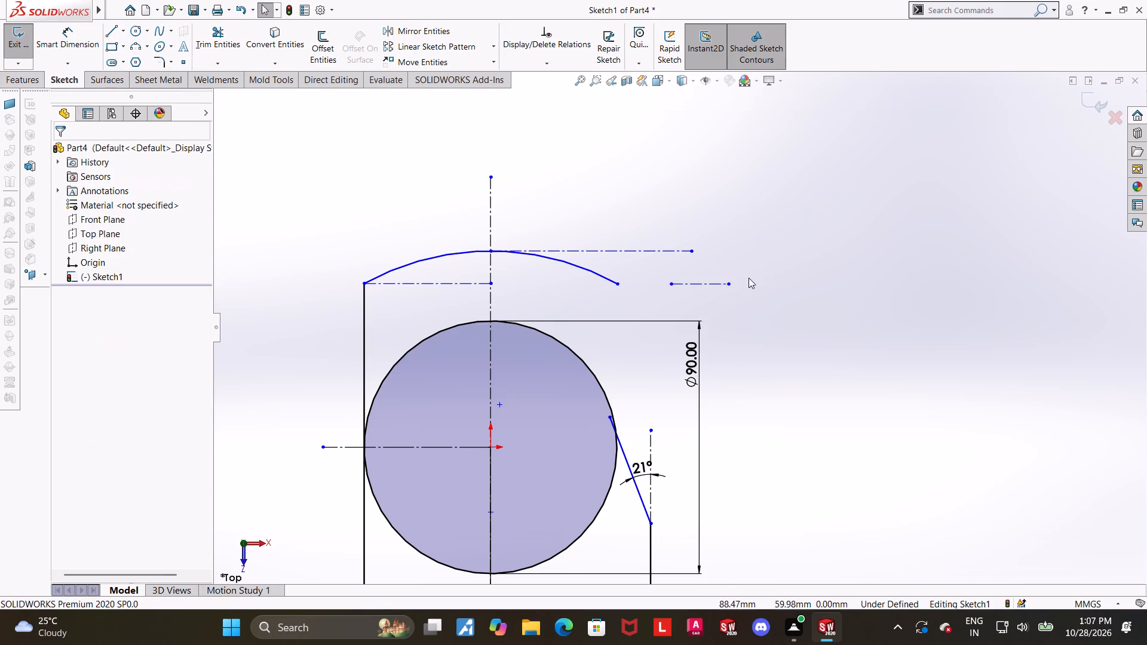
pyautogui.press('Escape')
# Sketch a vertical centerline about 10.7 mm long from the crest centerline's free end down to the short horizontal centerline.
pyautogui.scroll(-3, 752, 277)
pyautogui.click(125, 35)
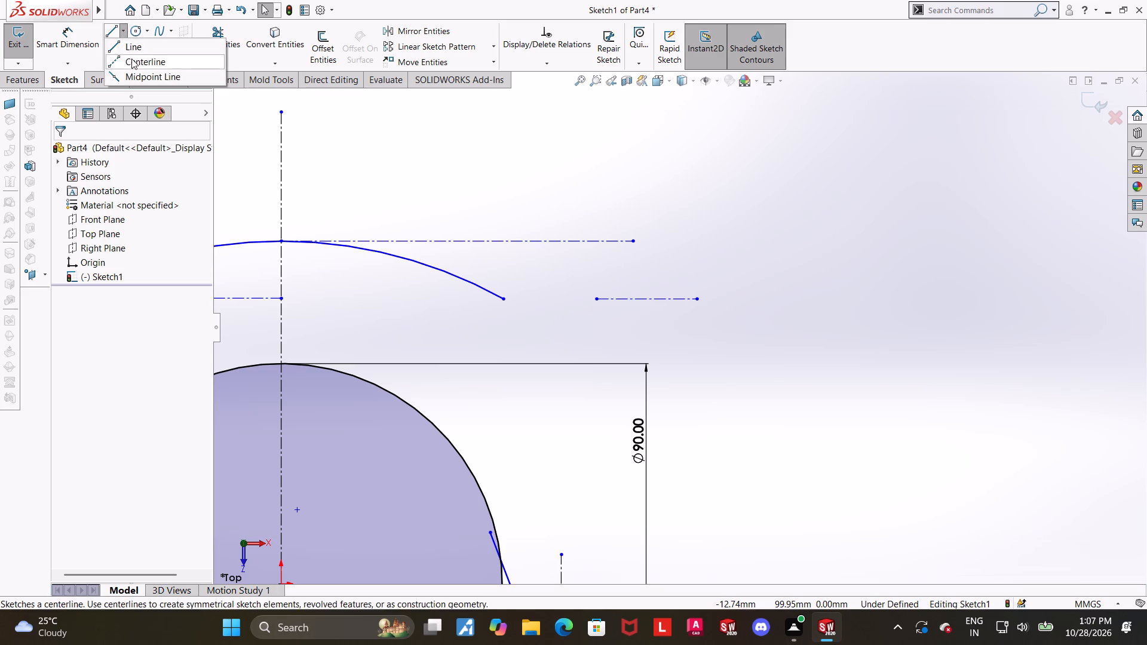
pyautogui.click(131, 60)
pyautogui.click(636, 241)
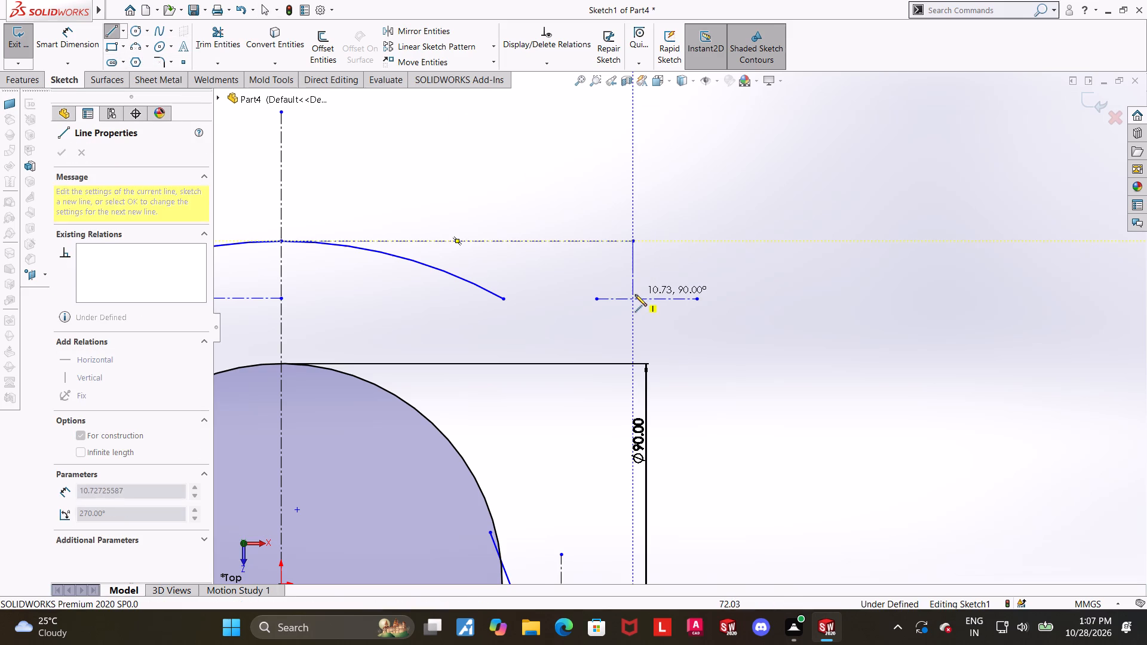
pyautogui.click(635, 299)
pyautogui.press('Escape')
pyautogui.press('Escape')
# Dimension the new short vertical centerline's length as 12.01 mm.
pyautogui.click(73, 45)
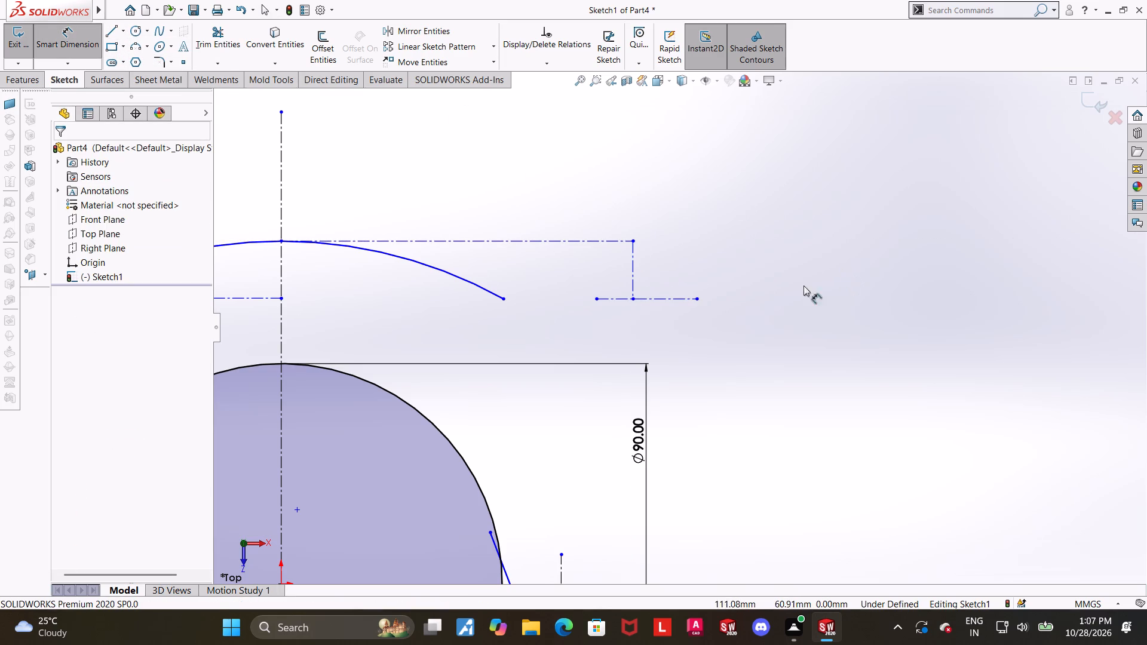
pyautogui.click(630, 265)
pyautogui.click(726, 268)
pyautogui.write('12')
pyautogui.write('.01')
pyautogui.press('Return')
pyautogui.press('Escape')
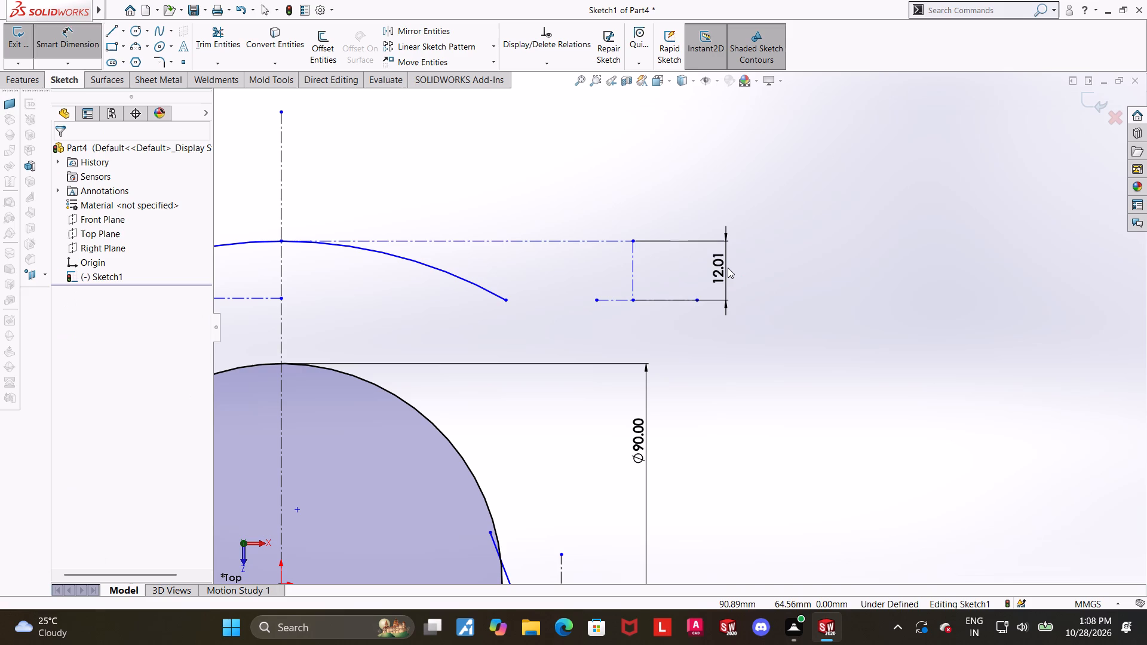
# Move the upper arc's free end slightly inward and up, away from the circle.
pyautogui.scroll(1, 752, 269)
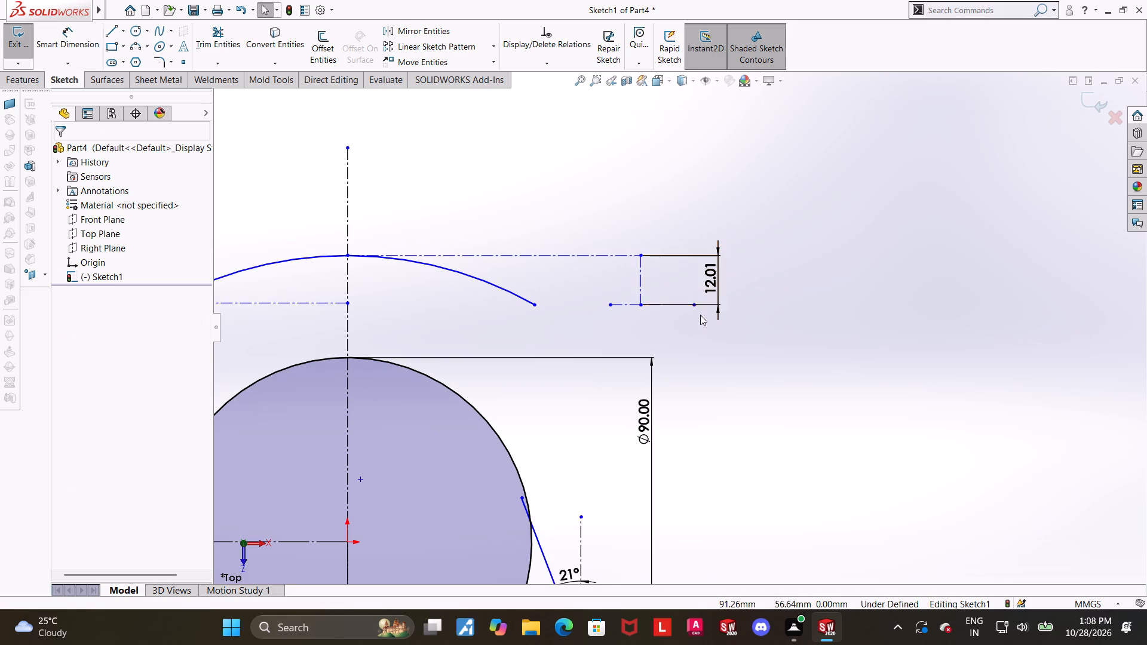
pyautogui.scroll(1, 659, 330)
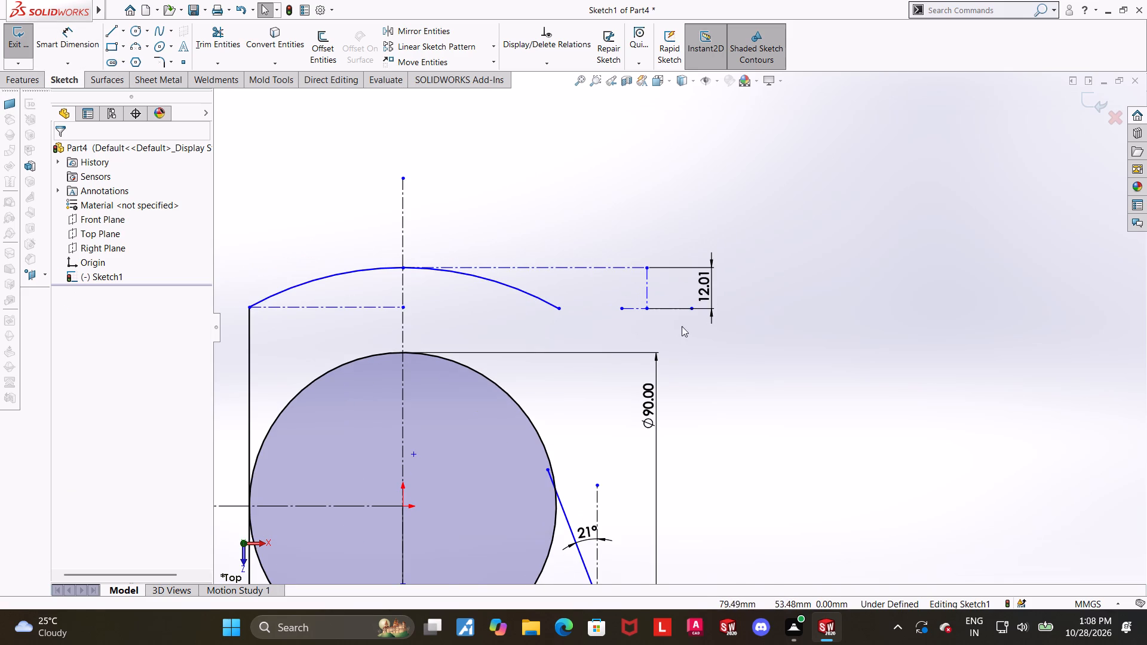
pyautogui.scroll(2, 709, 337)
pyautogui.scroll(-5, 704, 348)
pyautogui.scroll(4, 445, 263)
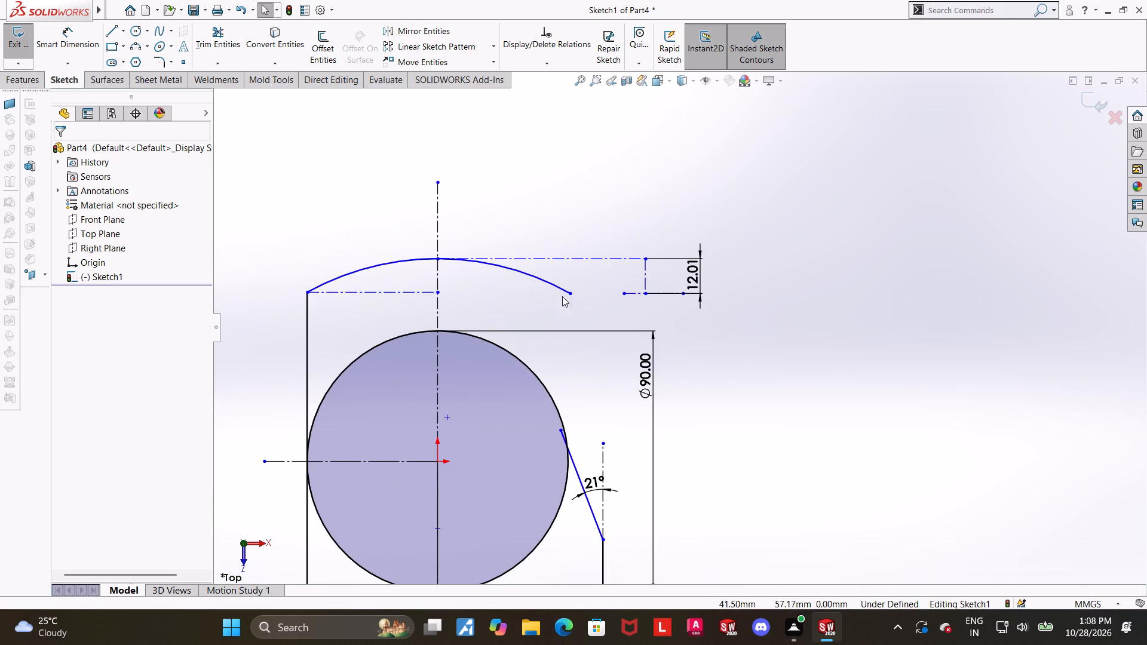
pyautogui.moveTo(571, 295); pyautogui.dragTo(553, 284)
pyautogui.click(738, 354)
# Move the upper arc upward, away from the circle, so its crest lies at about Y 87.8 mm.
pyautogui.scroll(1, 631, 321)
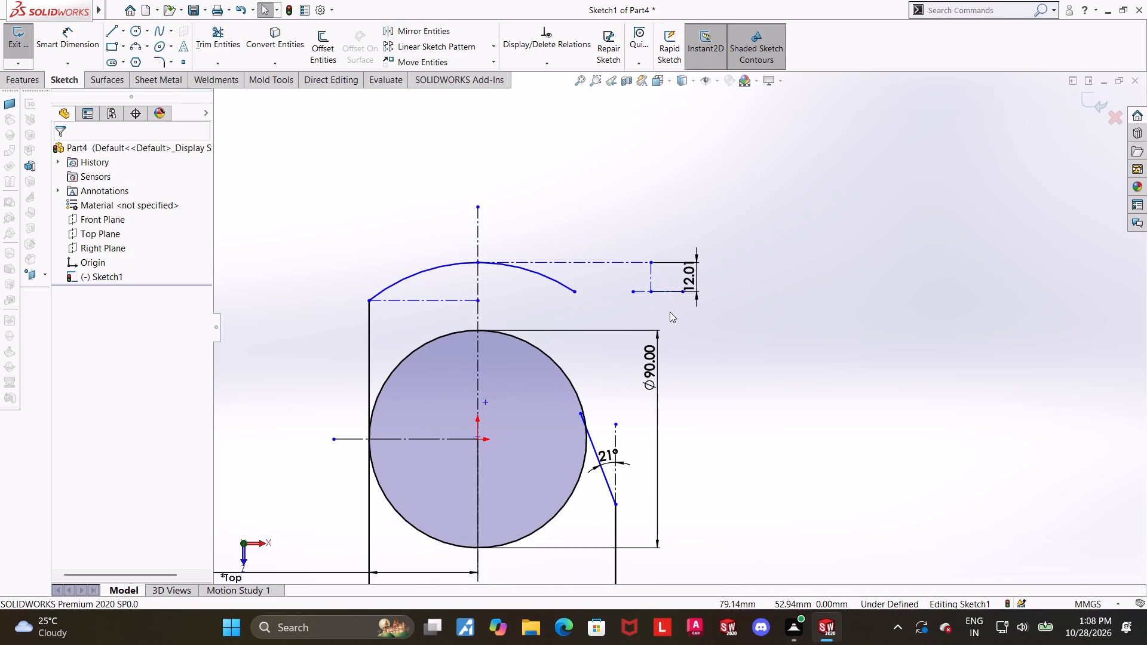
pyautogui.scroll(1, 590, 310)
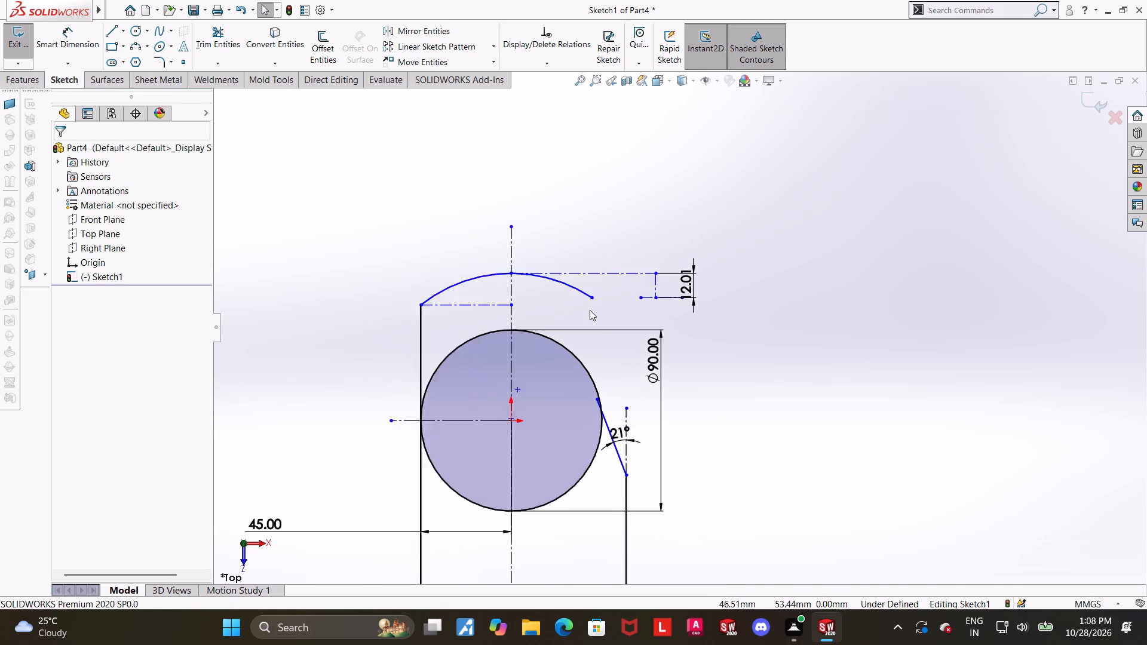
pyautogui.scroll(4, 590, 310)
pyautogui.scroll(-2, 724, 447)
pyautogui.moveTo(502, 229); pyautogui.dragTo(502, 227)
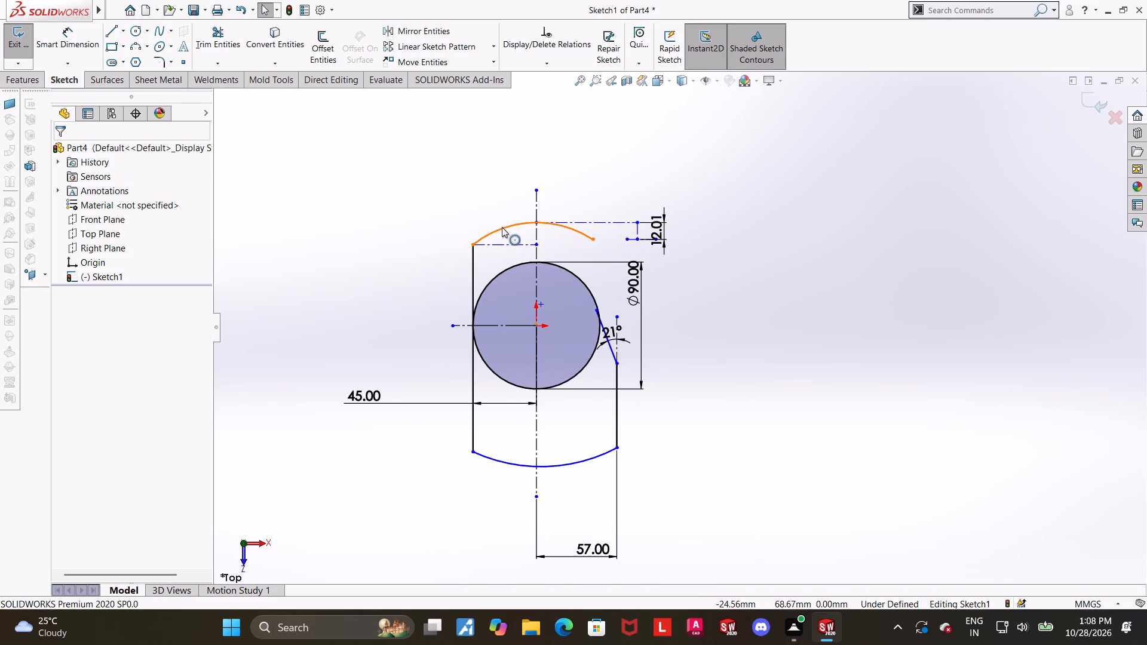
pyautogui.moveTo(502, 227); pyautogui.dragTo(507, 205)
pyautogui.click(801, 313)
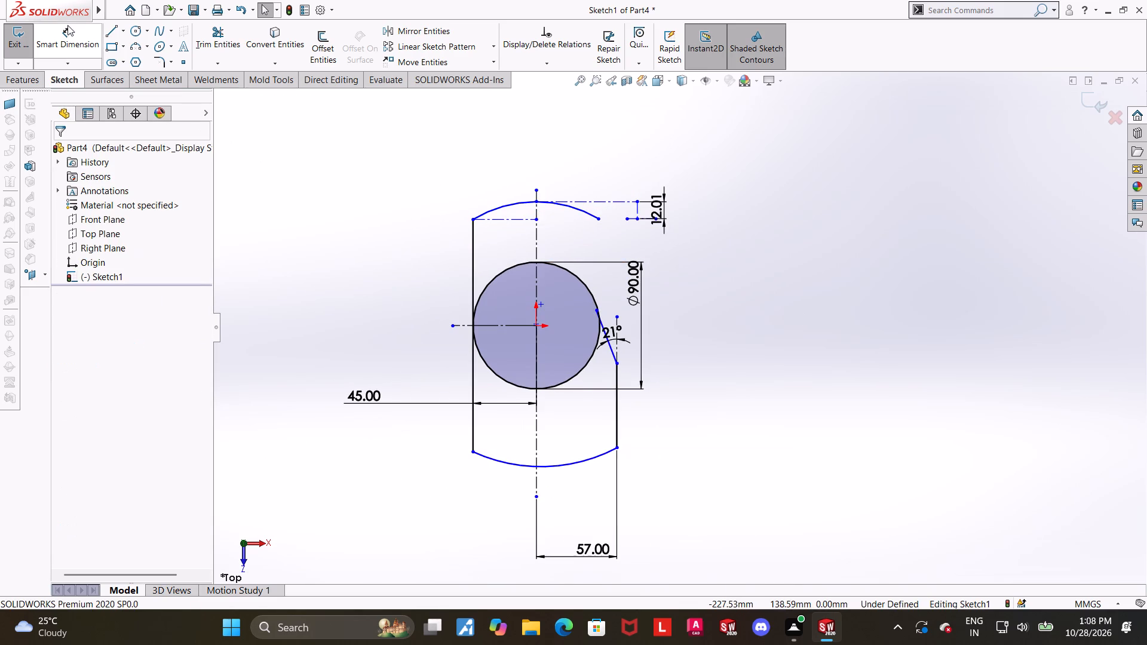
# Dimension the overall height from the upper arc's crest point to the lower arc as 60+66.4+37.5 mm.
pyautogui.click(68, 25)
pyautogui.click(537, 203)
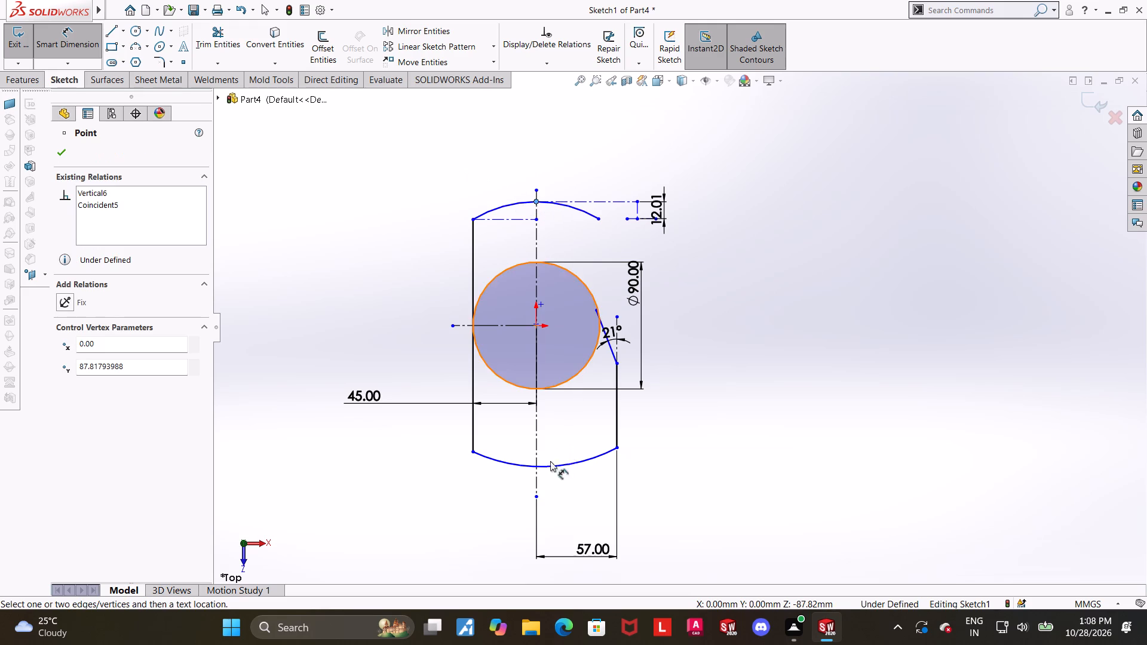
pyautogui.click(544, 468)
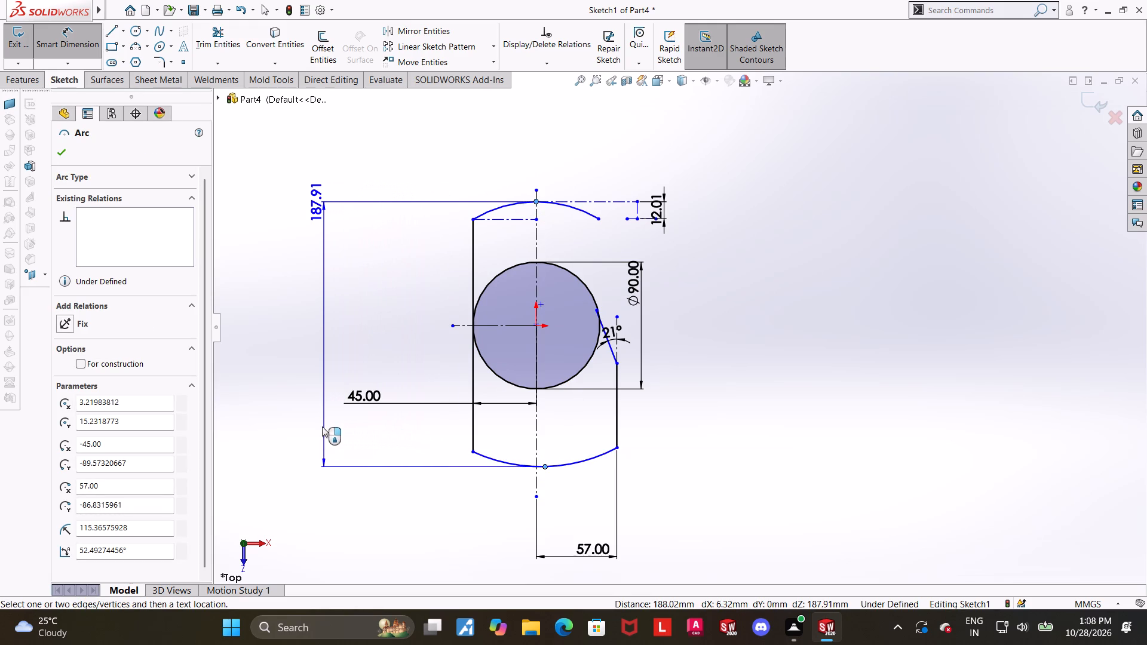
pyautogui.click(322, 426)
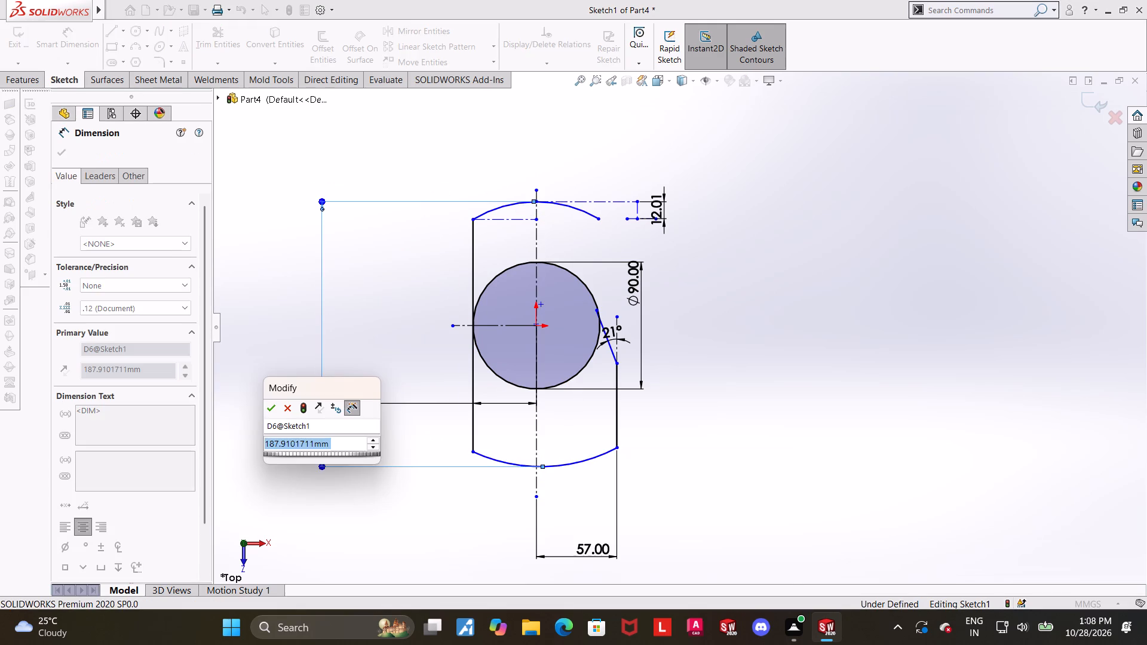
pyautogui.write('60')
pyautogui.hotkey('shift', '+')
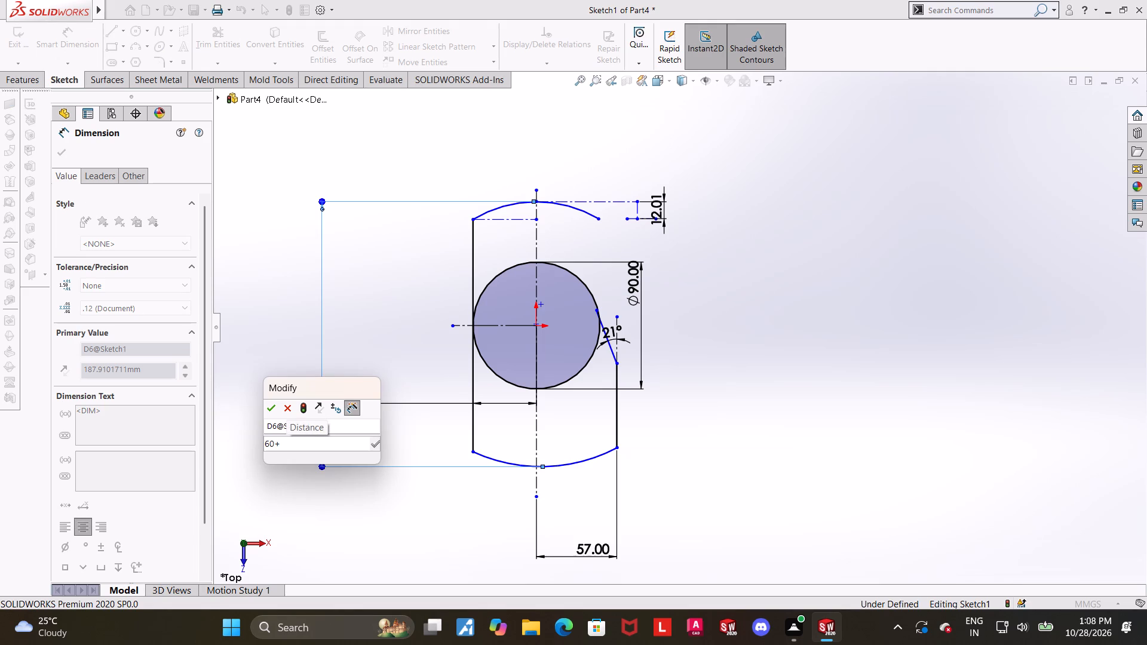
pyautogui.write('66')
pyautogui.write('.4')
pyautogui.hotkey('shift', '+')
pyautogui.write('37.5')
pyautogui.press('Return')
pyautogui.press('Escape')
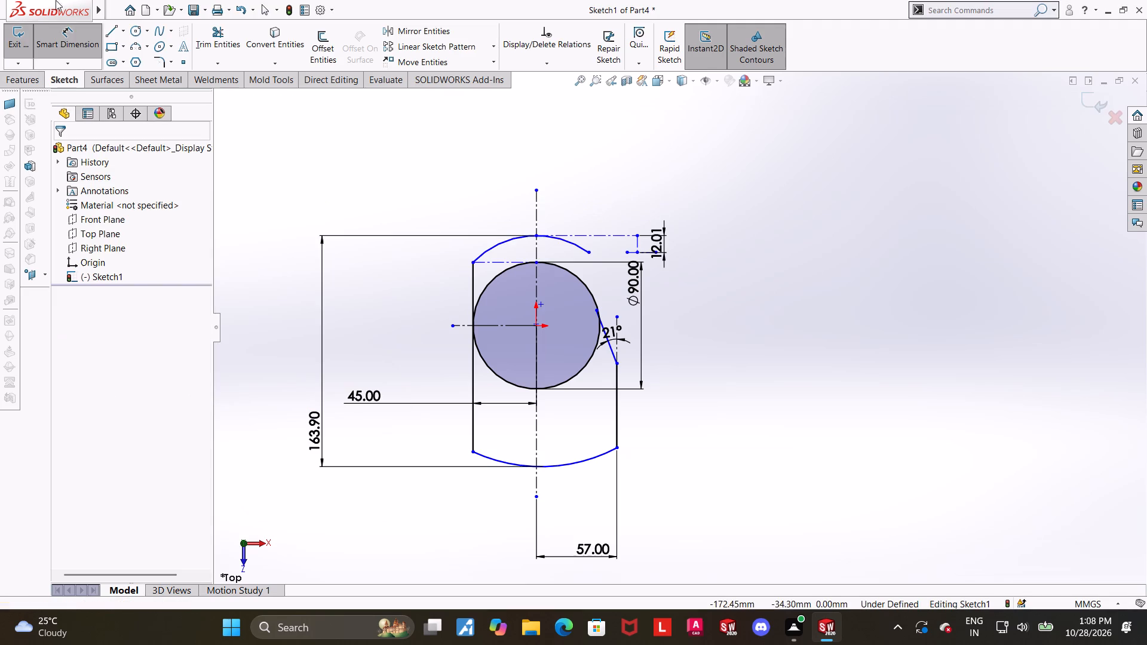
pyautogui.click(857, 414)
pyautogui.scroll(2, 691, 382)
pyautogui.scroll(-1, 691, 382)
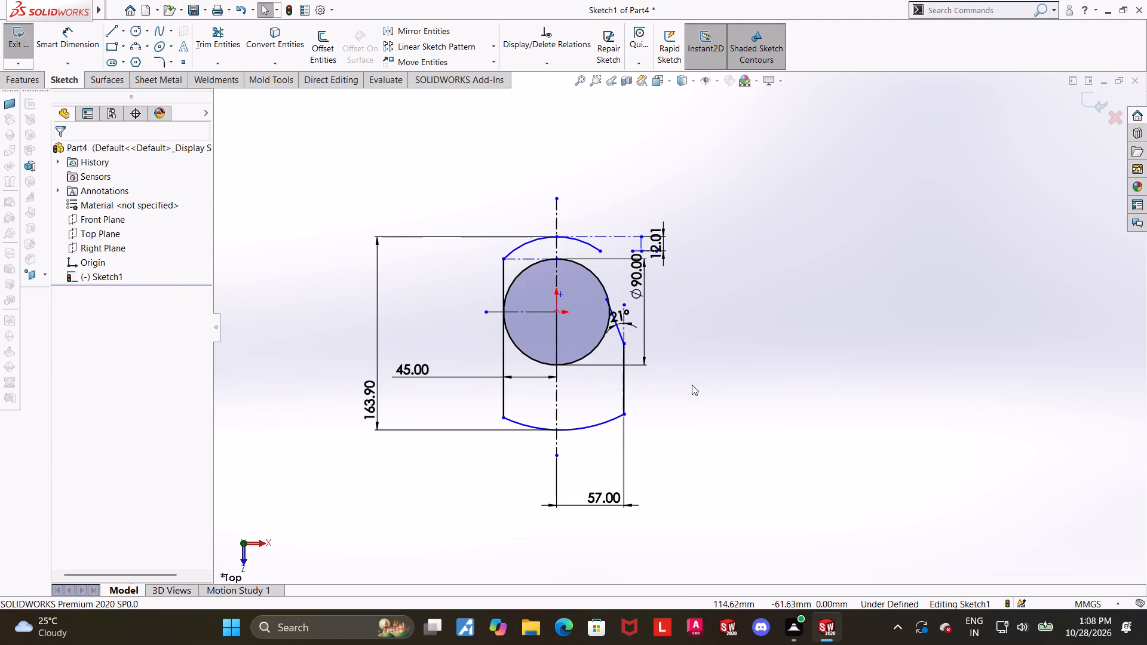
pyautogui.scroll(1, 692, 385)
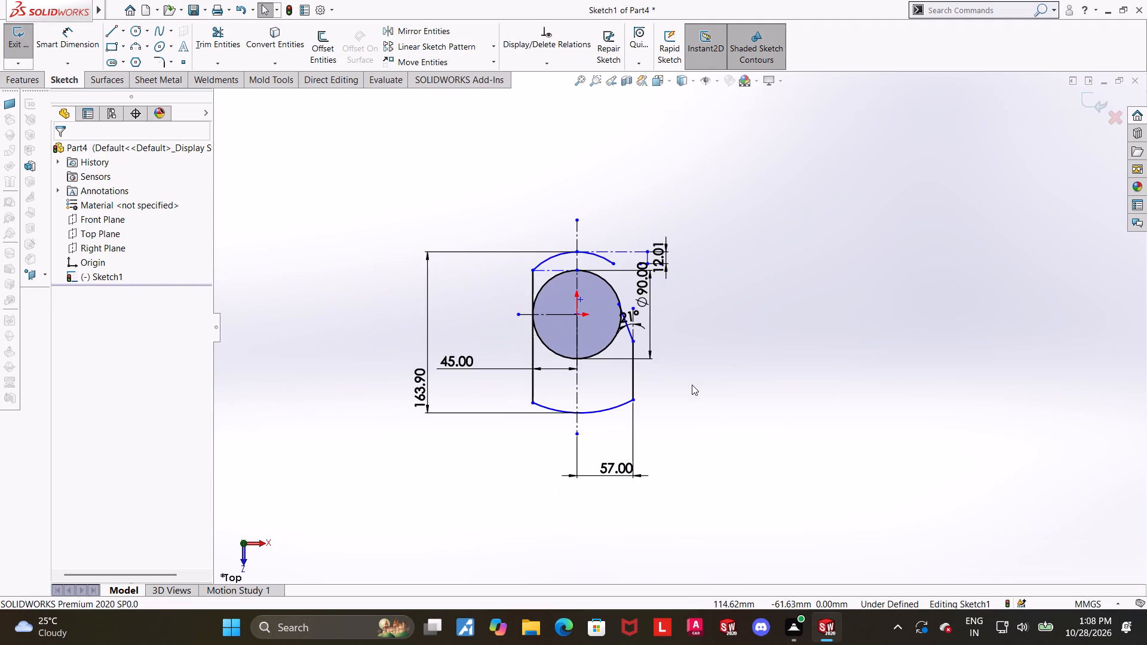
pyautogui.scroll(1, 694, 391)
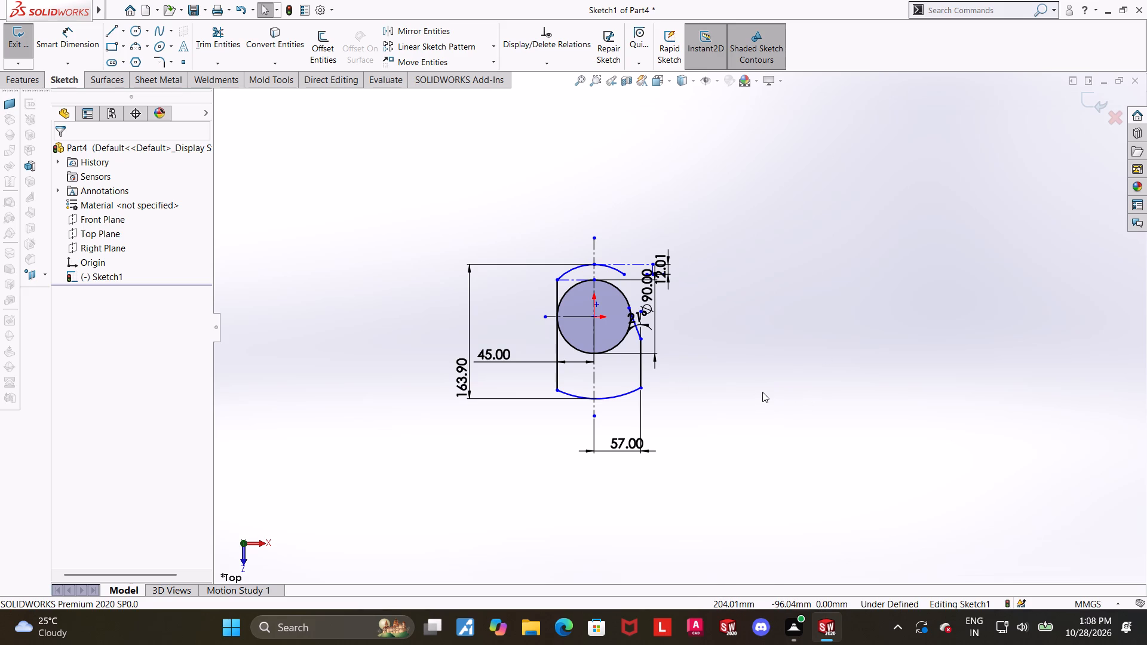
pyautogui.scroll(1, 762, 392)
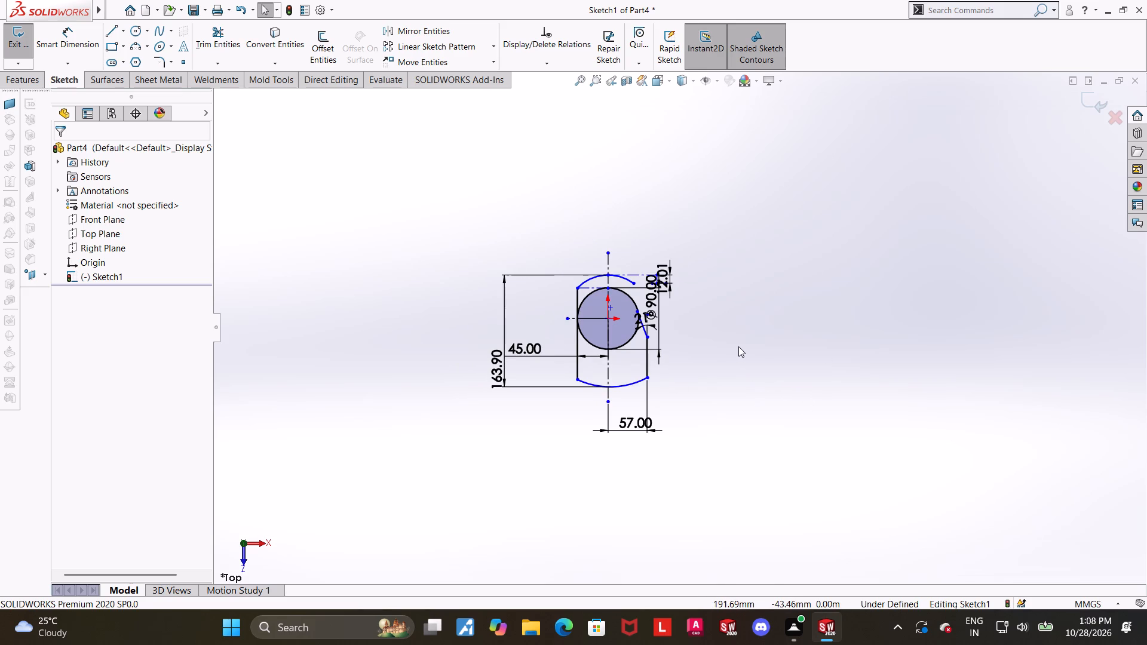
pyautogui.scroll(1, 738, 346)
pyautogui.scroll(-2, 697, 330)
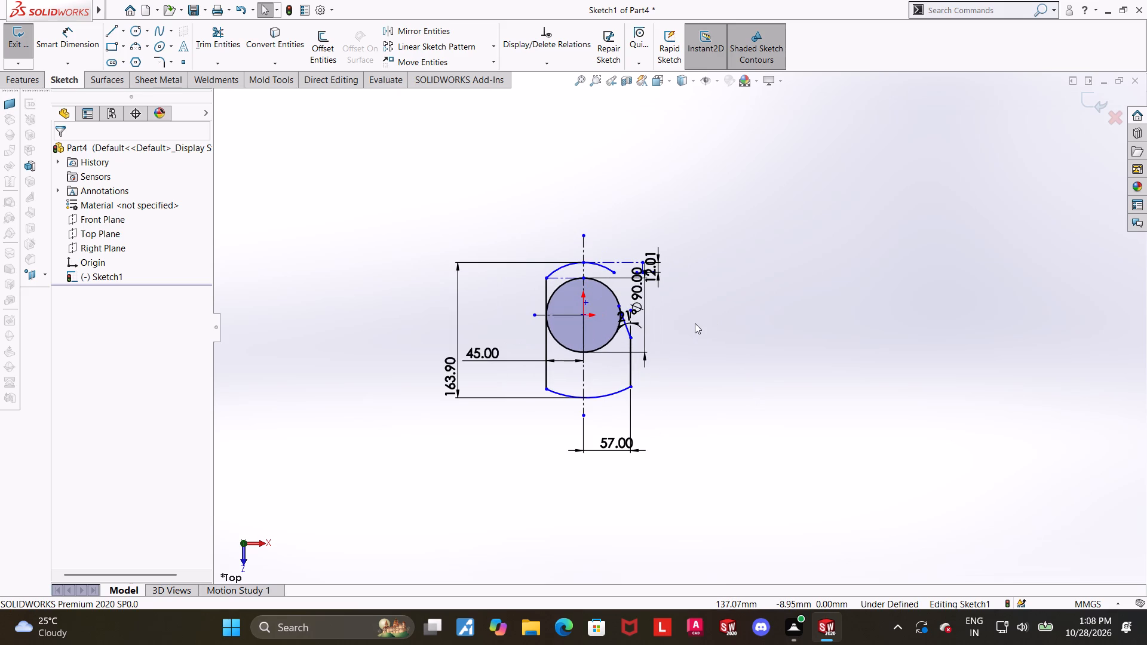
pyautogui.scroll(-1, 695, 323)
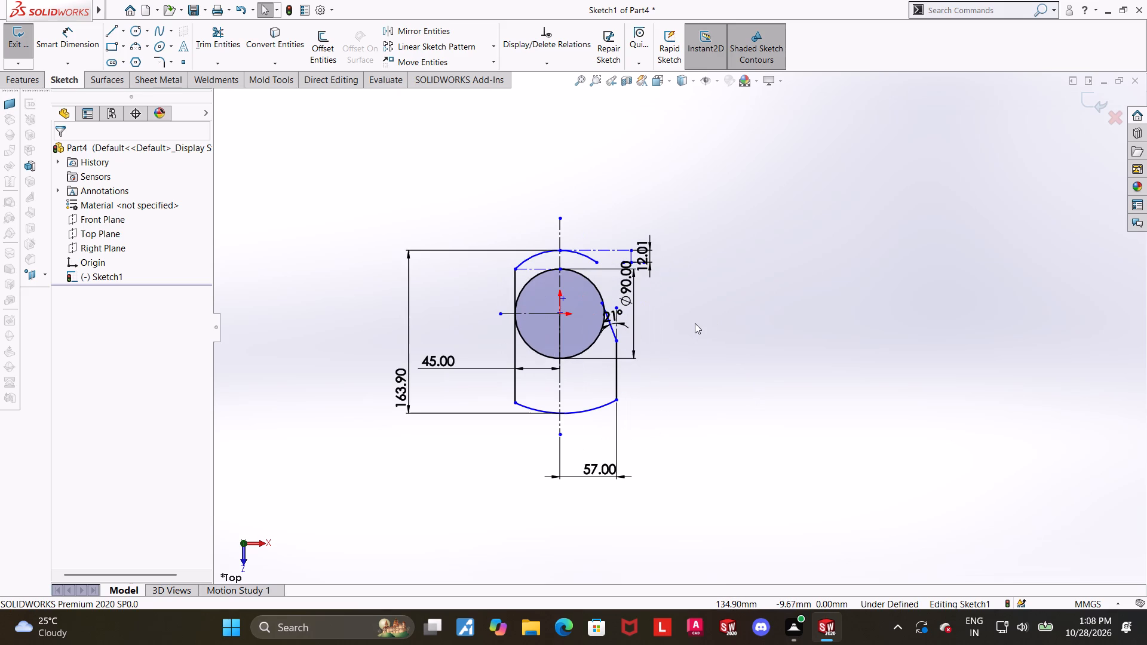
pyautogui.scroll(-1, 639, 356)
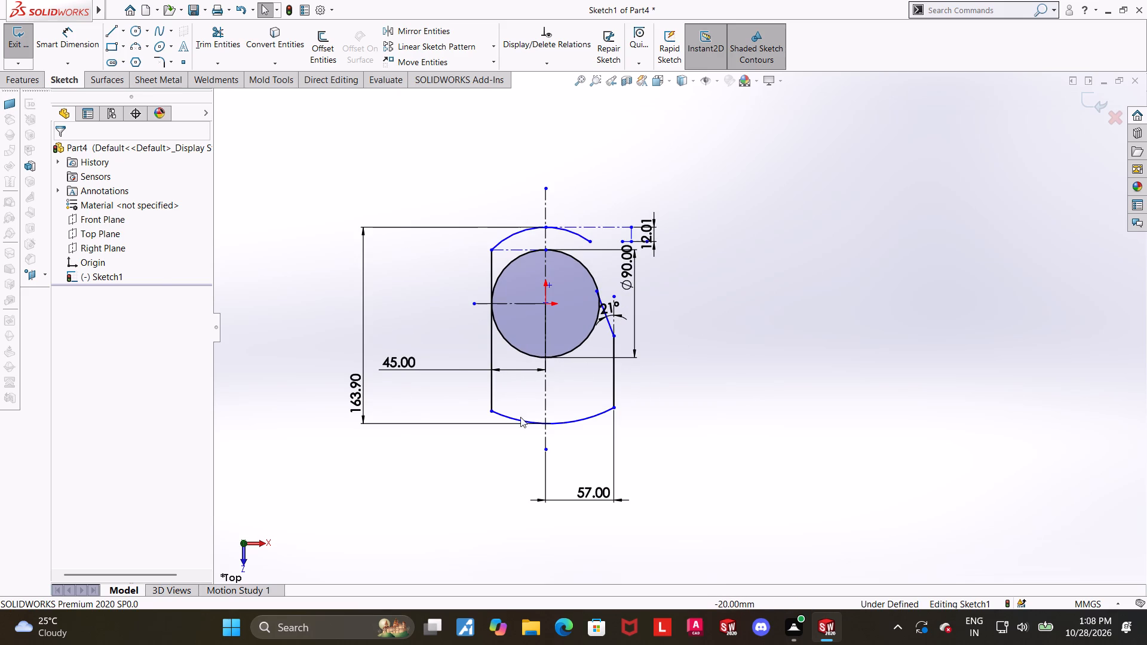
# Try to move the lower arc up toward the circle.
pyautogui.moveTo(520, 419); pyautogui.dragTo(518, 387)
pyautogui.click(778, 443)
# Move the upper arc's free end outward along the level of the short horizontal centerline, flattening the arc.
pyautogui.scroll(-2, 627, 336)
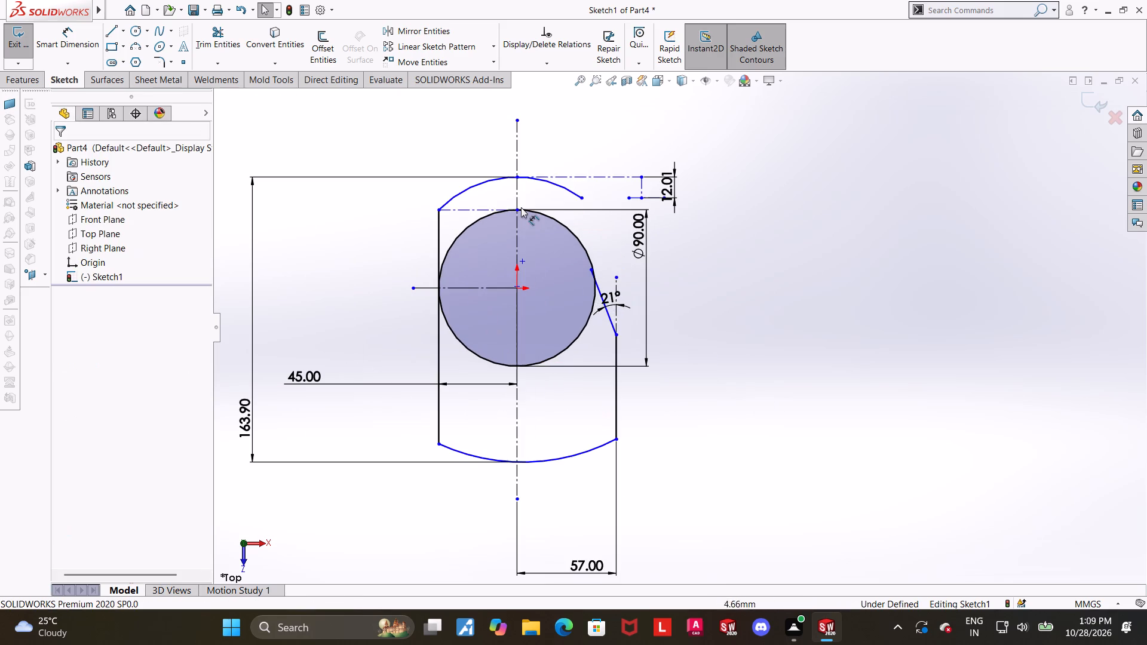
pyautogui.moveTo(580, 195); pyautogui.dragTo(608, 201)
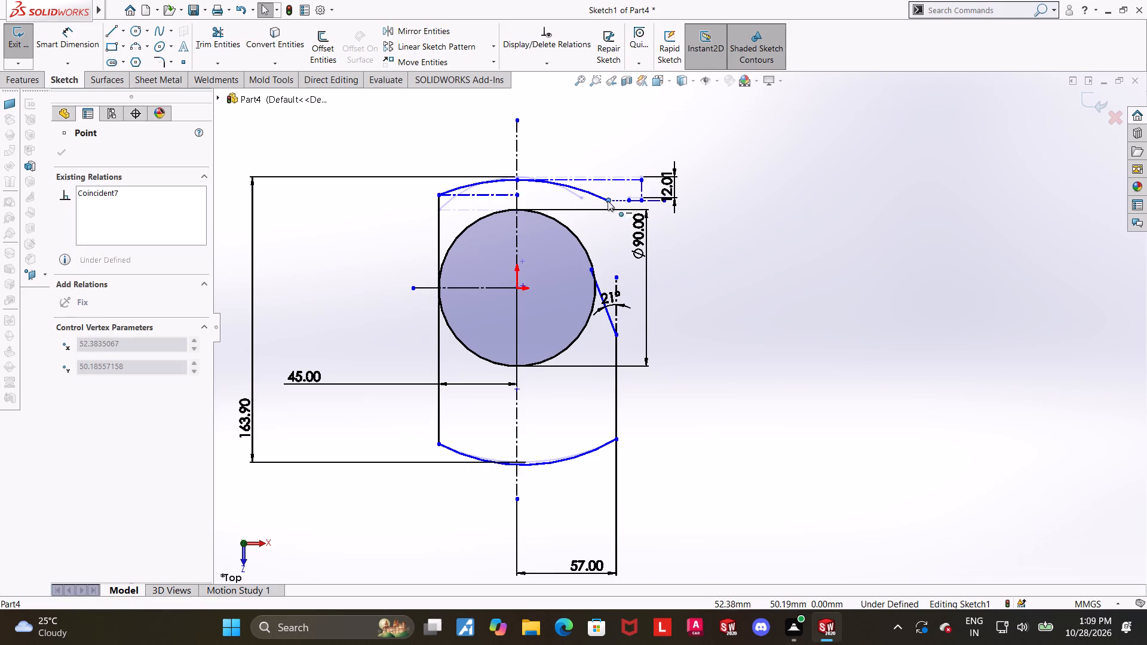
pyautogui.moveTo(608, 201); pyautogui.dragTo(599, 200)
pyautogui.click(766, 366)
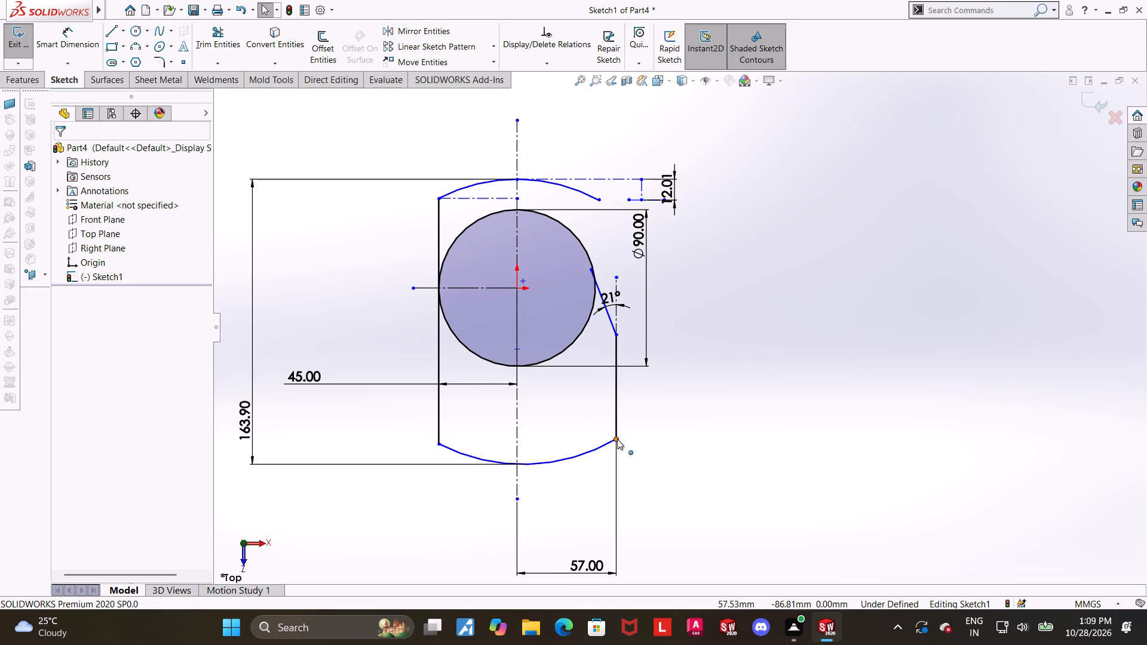
# Move the lower arc's end on the shorter vertical line down slightly, about level with the arc's other end.
pyautogui.moveTo(617, 440); pyautogui.dragTo(607, 441)
pyautogui.click(786, 428)
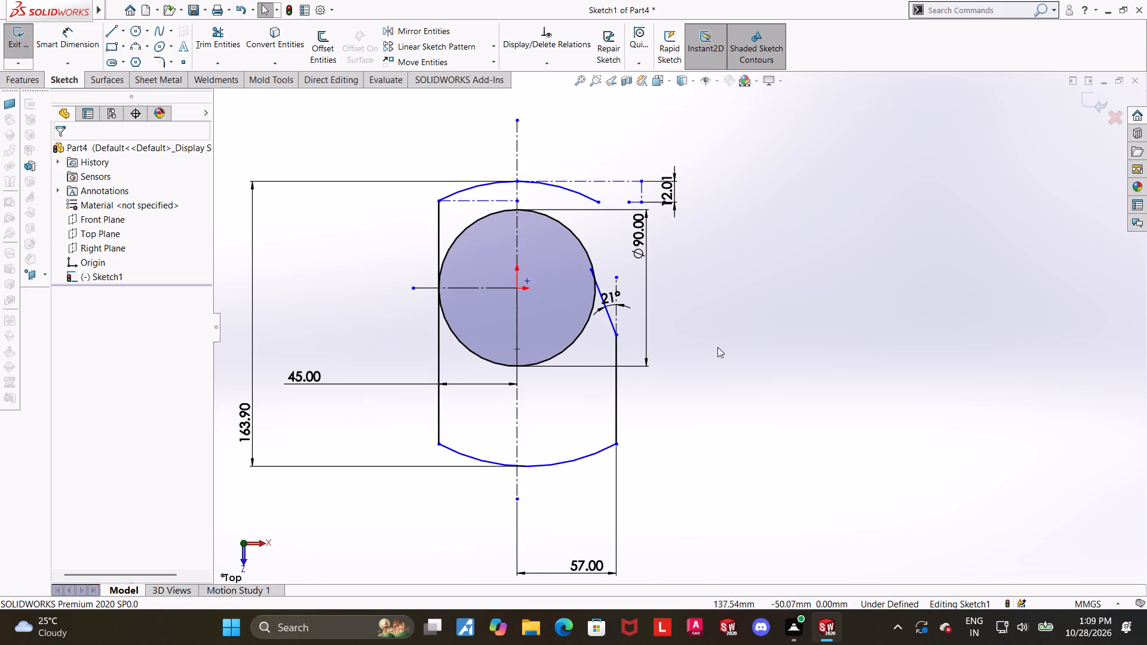
# Move the upper arc's free end up and inward to about X 40.1 mm, Y 55.8 mm.
pyautogui.scroll(2, 688, 310)
pyautogui.scroll(-2, 672, 309)
pyautogui.scroll(-3, 586, 203)
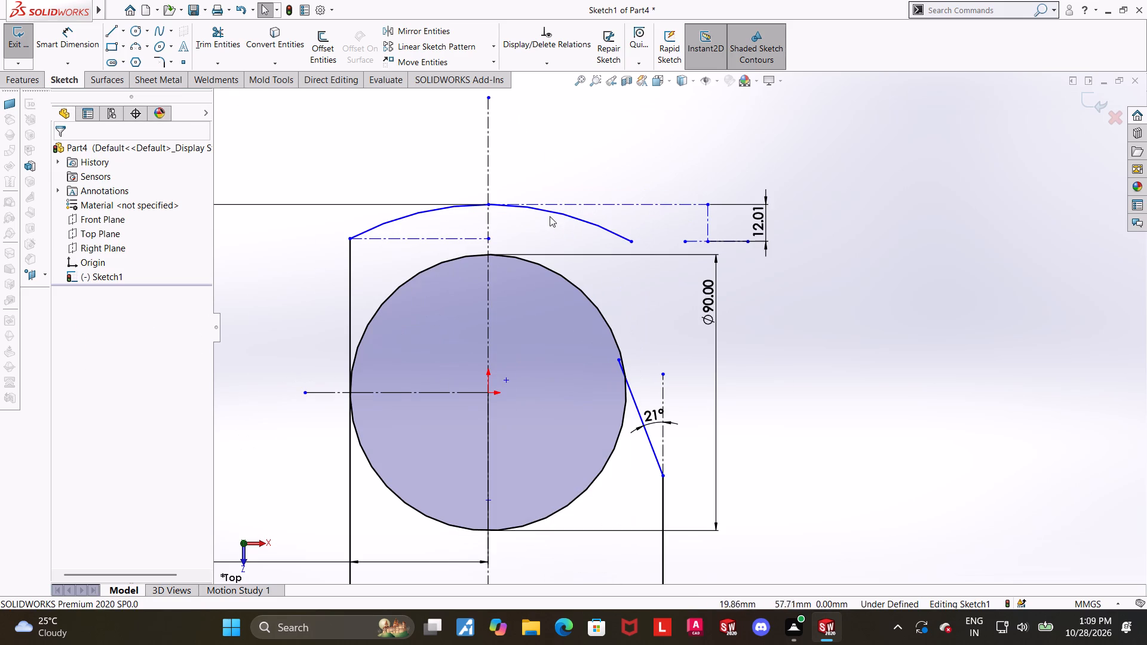
pyautogui.moveTo(630, 244); pyautogui.dragTo(611, 222)
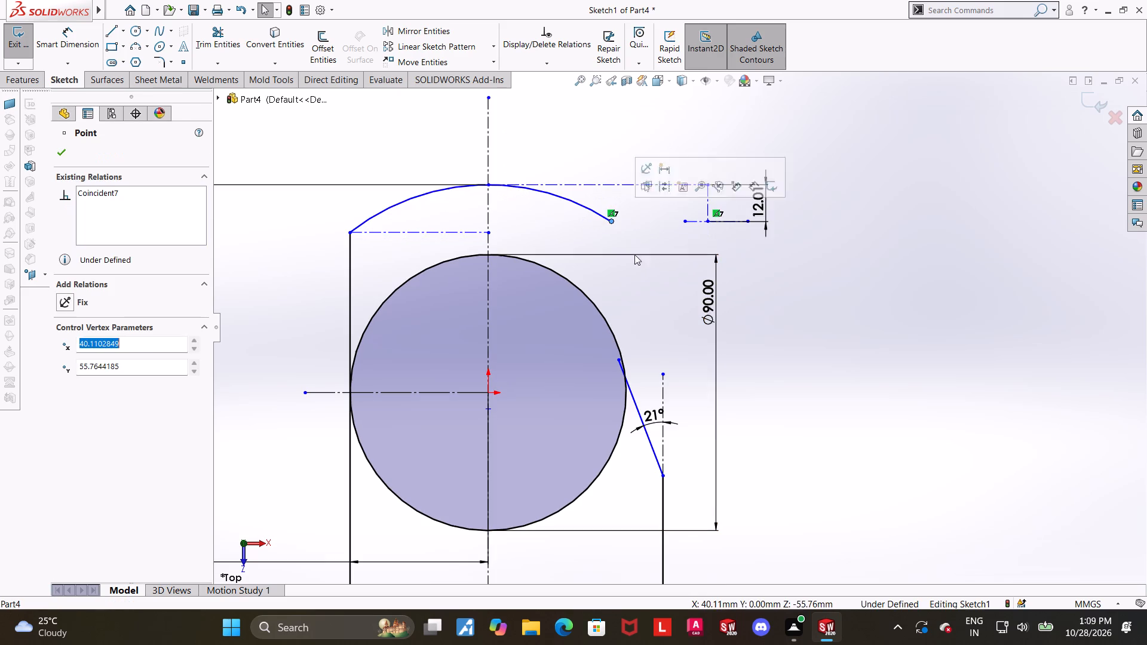
pyautogui.click(775, 359)
# Delete the coincident relation tying the upper arc's free end to the short horizontal centerline.
pyautogui.scroll(1, 769, 328)
pyautogui.scroll(-2, 641, 217)
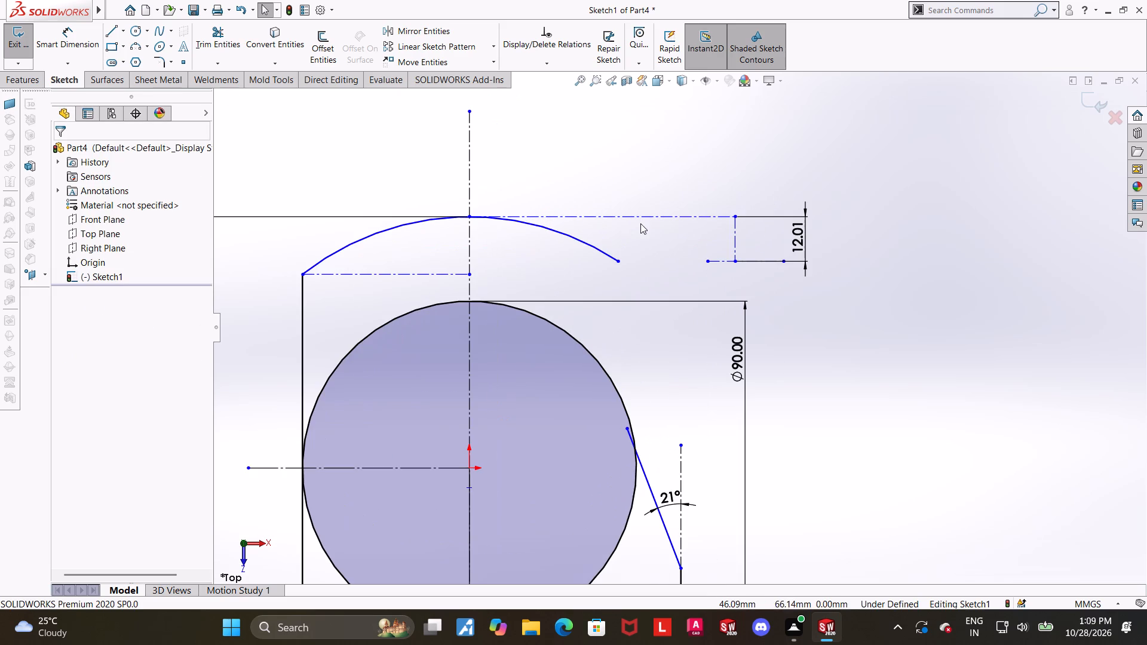
pyautogui.click(618, 262)
pyautogui.rightClick(620, 250)
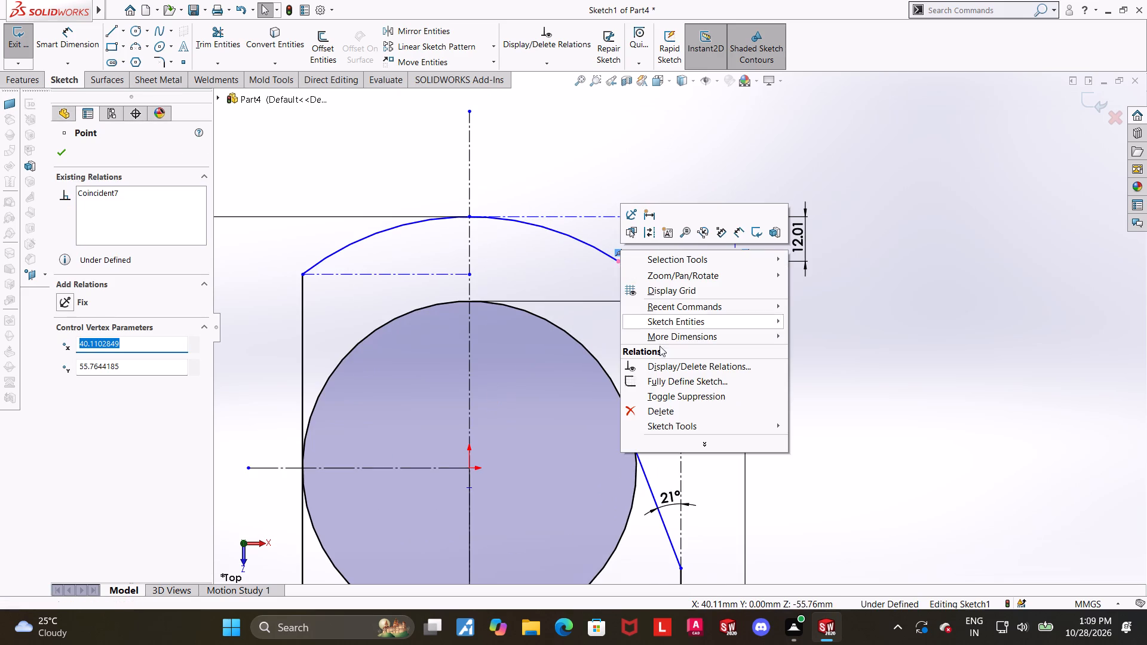
pyautogui.click(665, 408)
# Move the upper arc's released free end up and inward to about X 33.7 mm, Y 60 mm.
pyautogui.moveTo(617, 262); pyautogui.dragTo(594, 245)
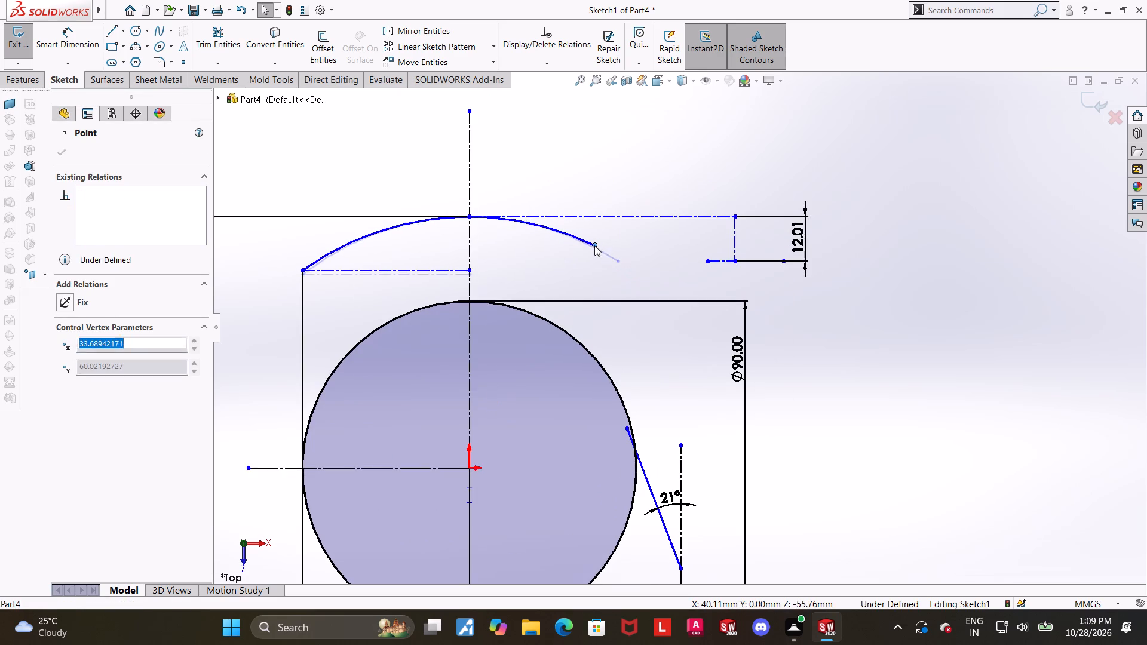
pyautogui.click(926, 403)
pyautogui.scroll(2, 769, 275)
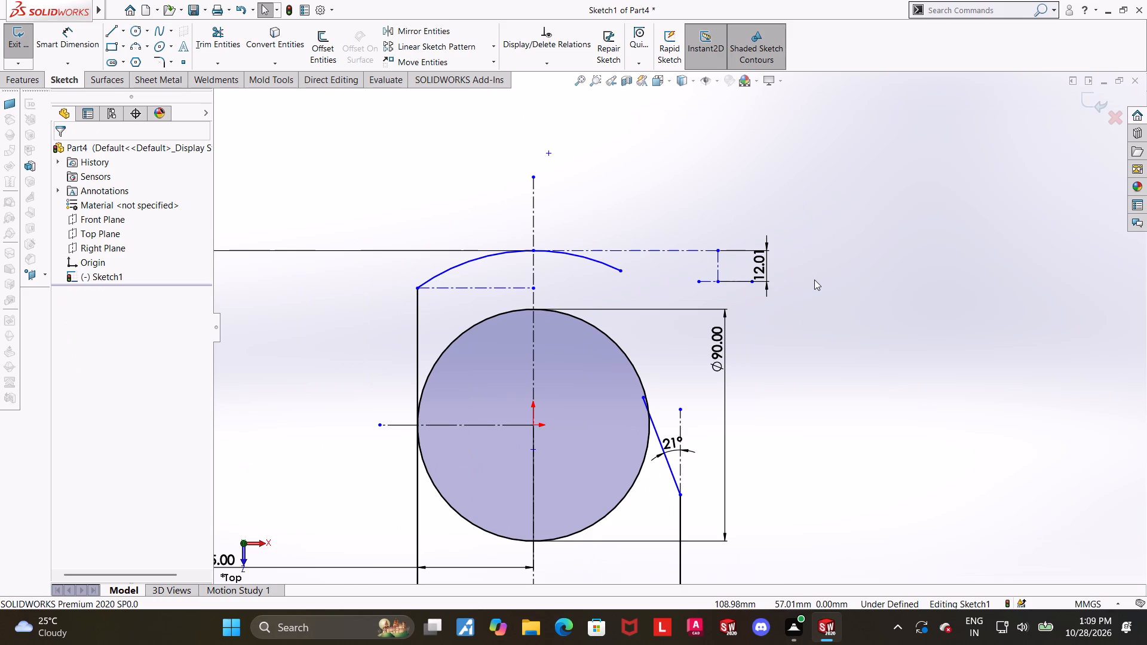
pyautogui.scroll(1, 808, 359)
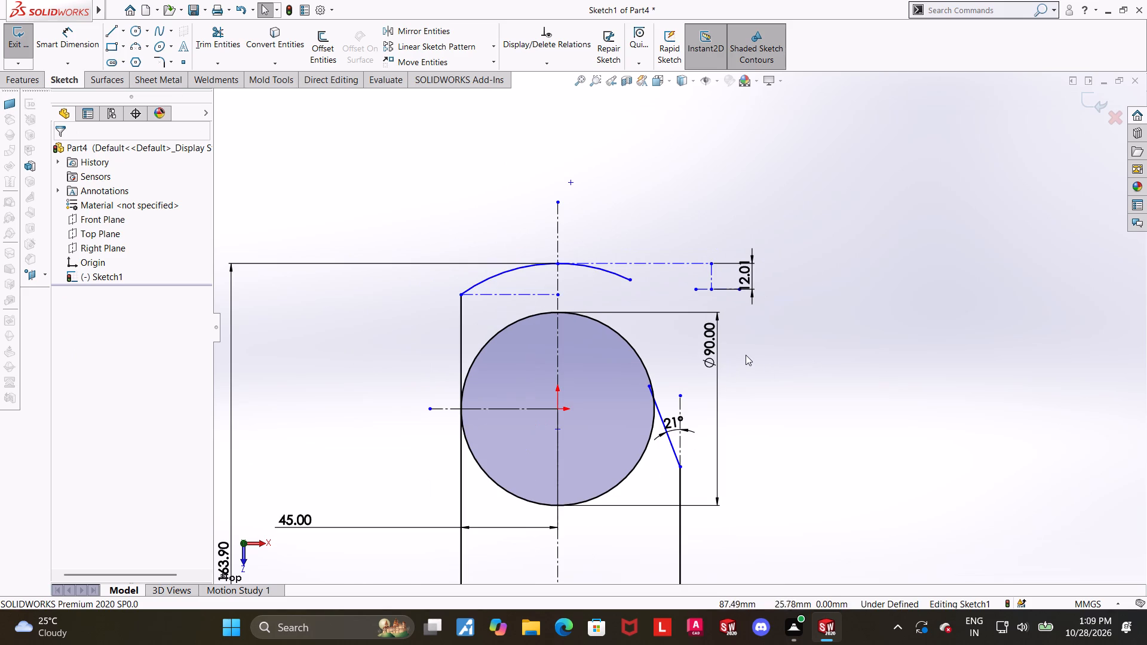
# Sketch a centerpoint arc of about 41 mm radius and 48° sweep beside the circle's upper portion, centred at the short vertical centerline's lower end.
pyautogui.scroll(-1, 753, 359)
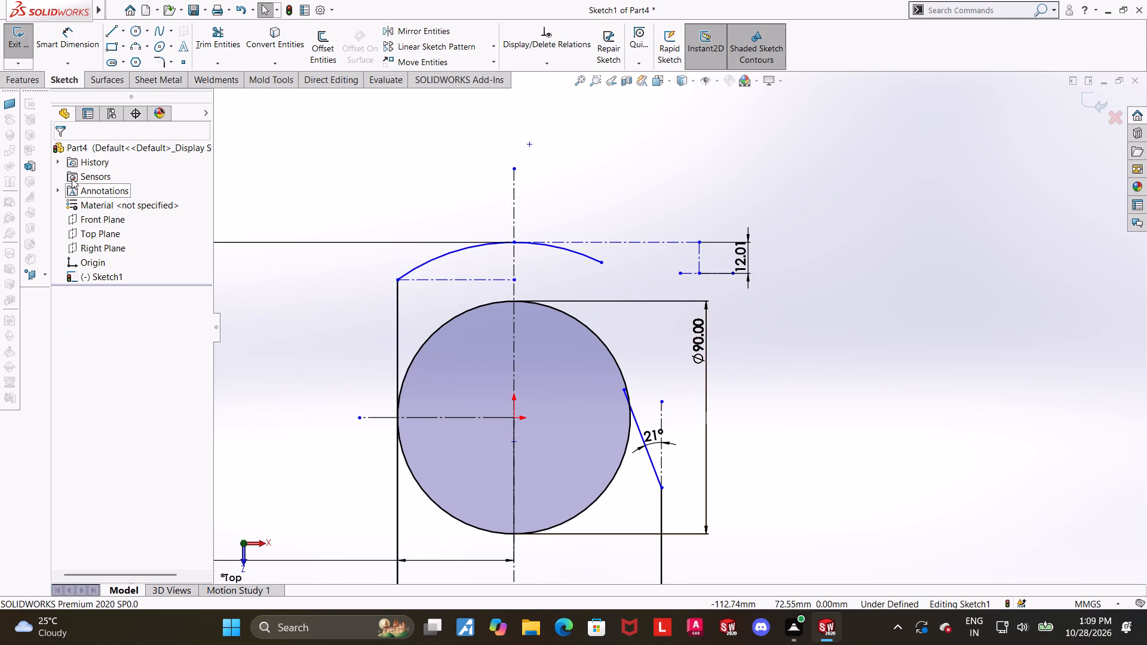
pyautogui.click(147, 45)
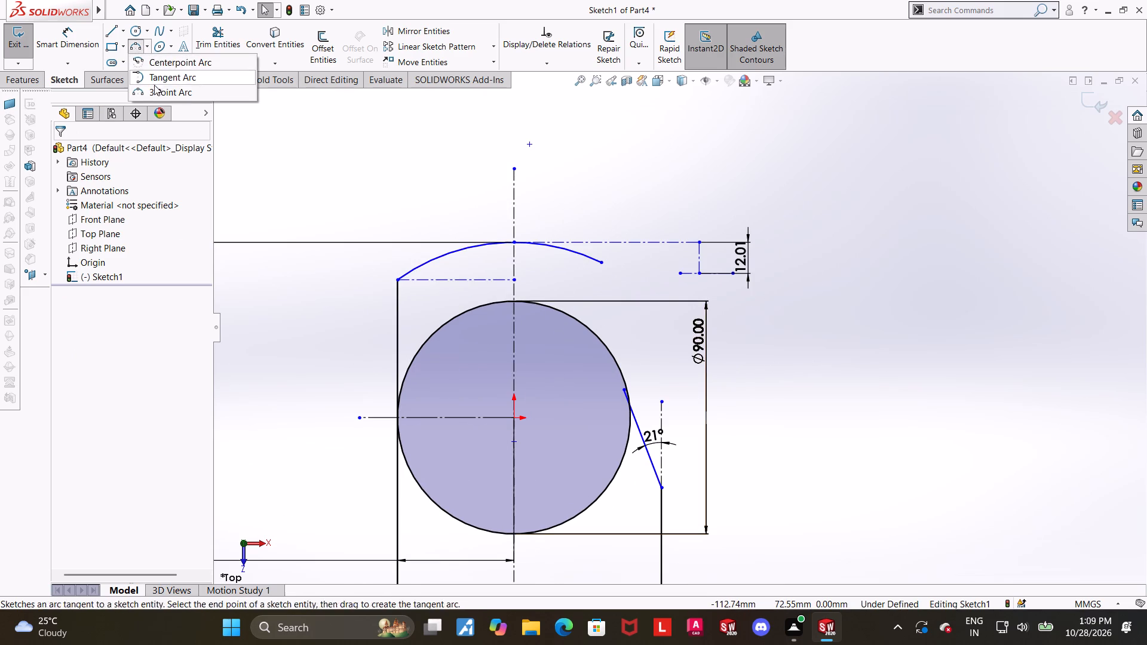
pyautogui.press('Escape')
pyautogui.click(145, 47)
pyautogui.click(153, 66)
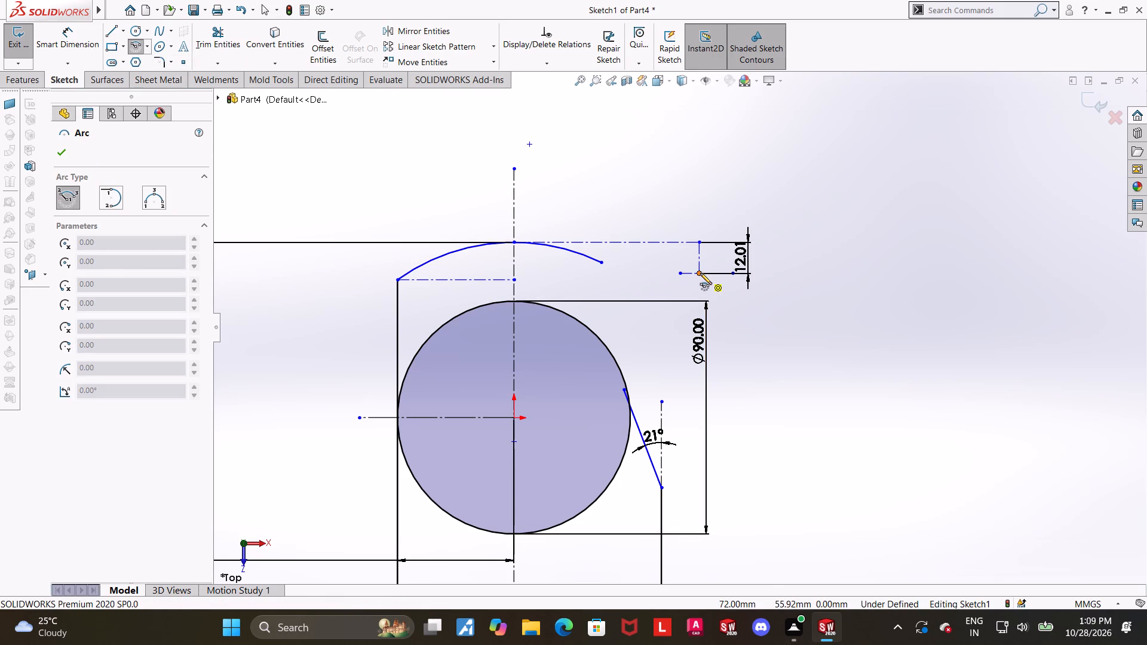
pyautogui.click(700, 273)
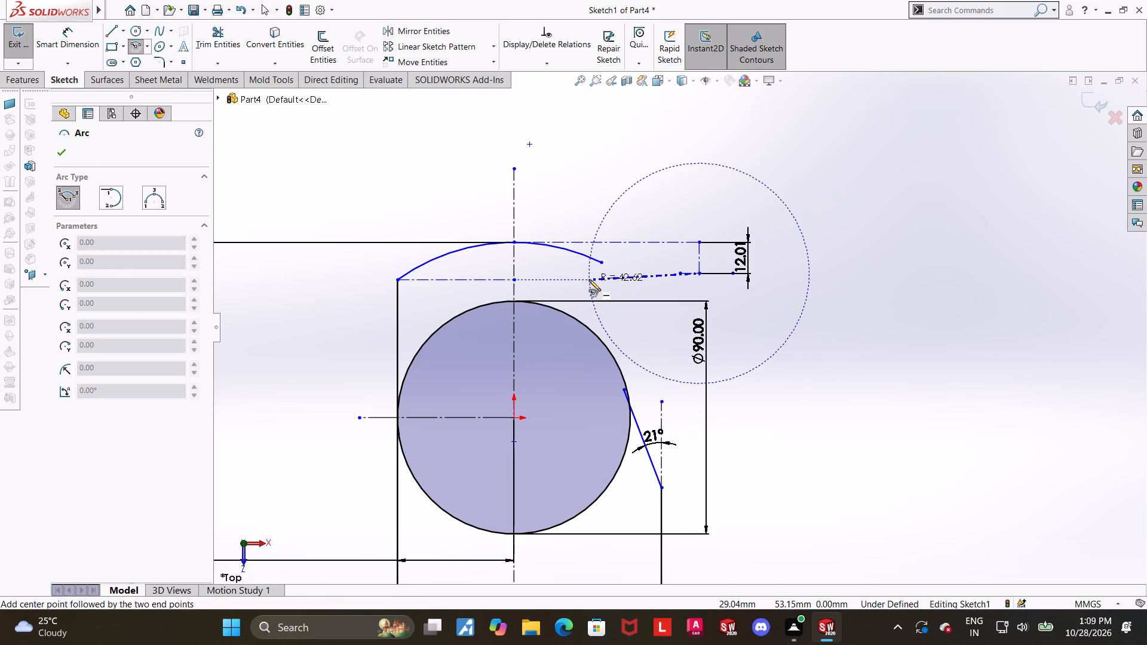
pyautogui.click(594, 287)
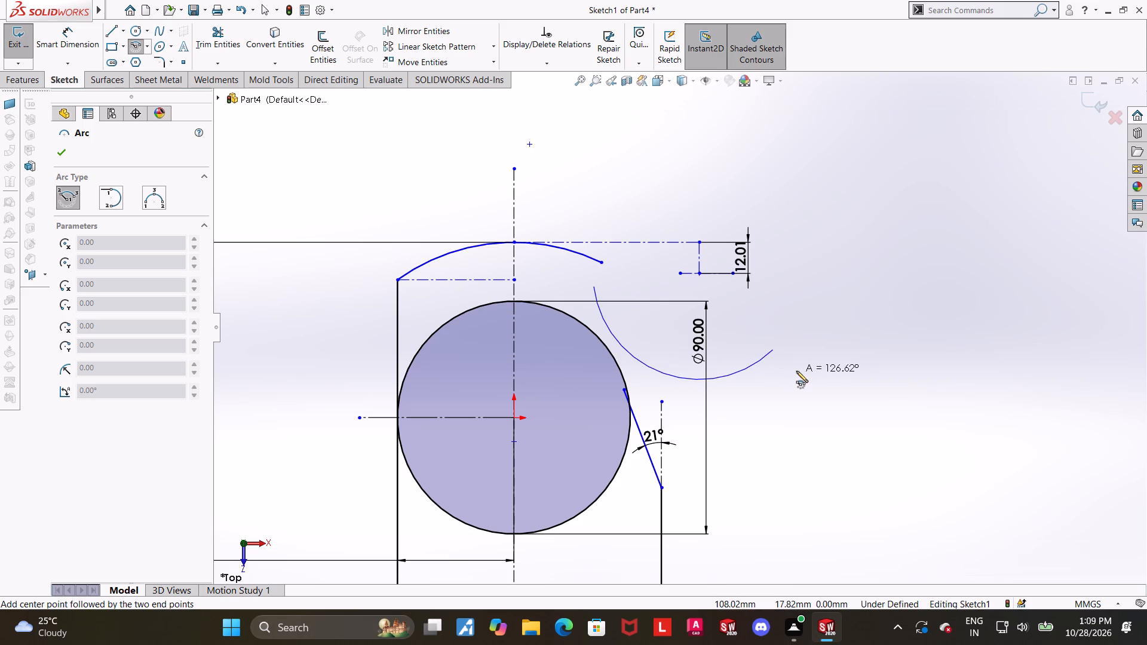
pyautogui.click(636, 363)
pyautogui.press('Escape')
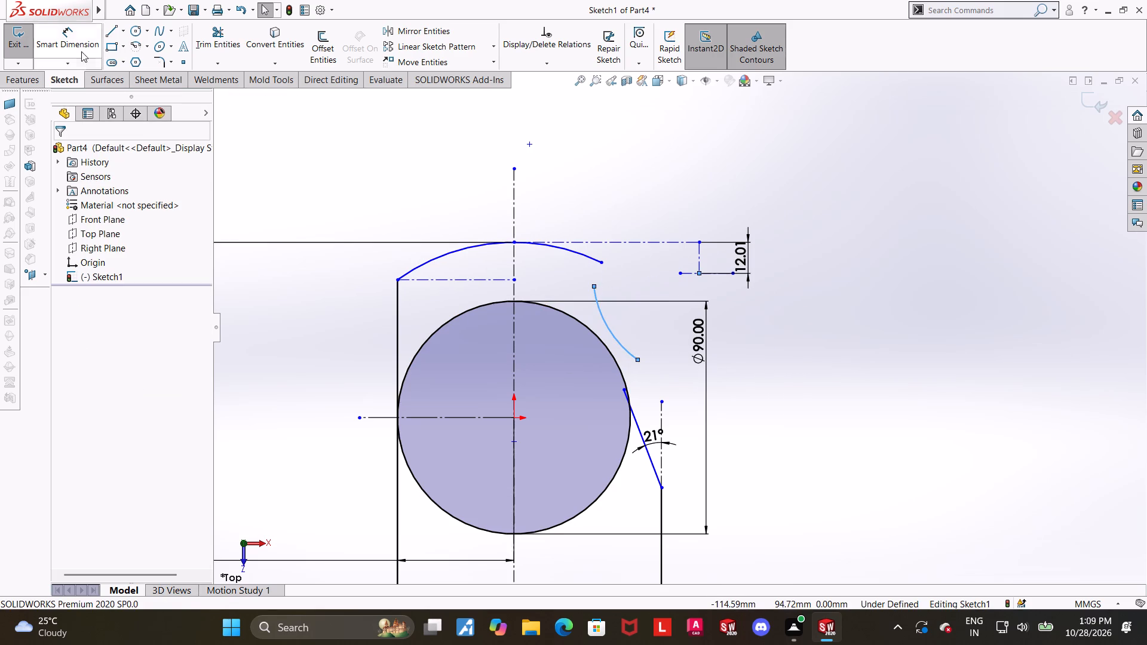
# Dimension the new arc's radius as 38 mm.
pyautogui.click(79, 41)
pyautogui.click(601, 320)
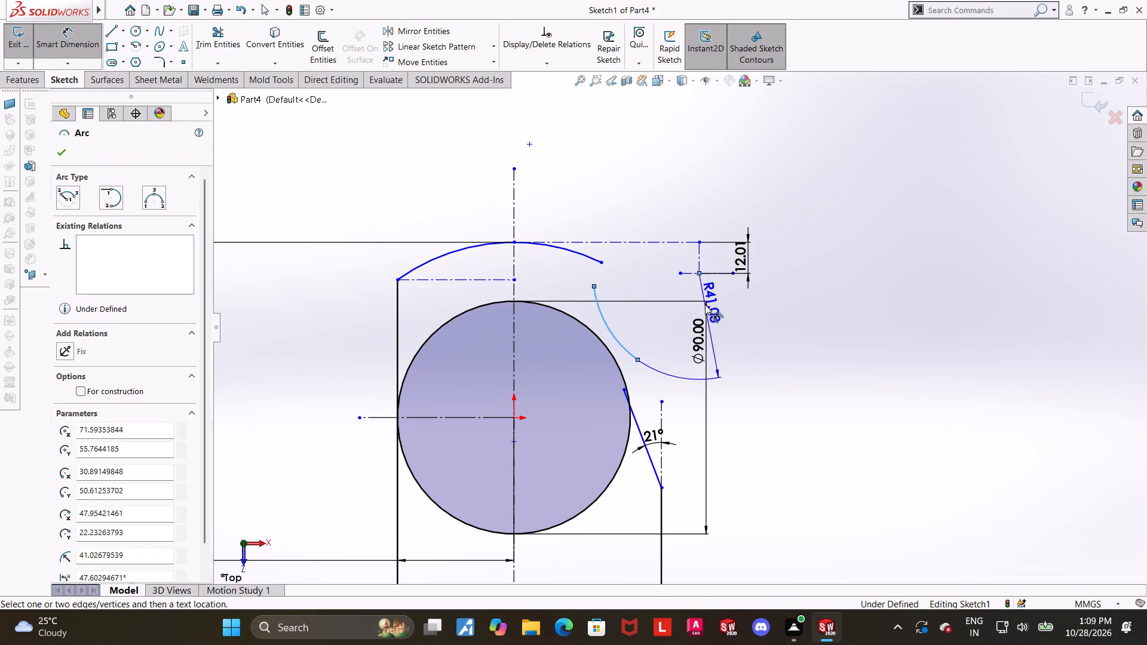
pyautogui.click(664, 301)
pyautogui.write('38')
pyautogui.press('Return')
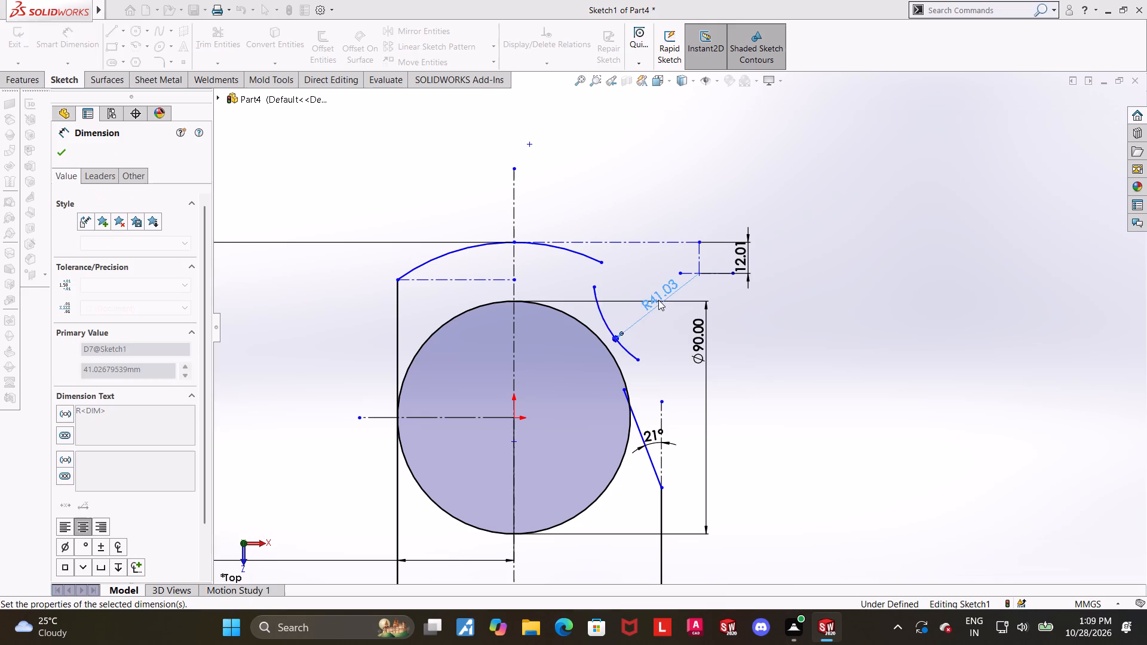
pyautogui.press('Escape')
pyautogui.click(747, 346)
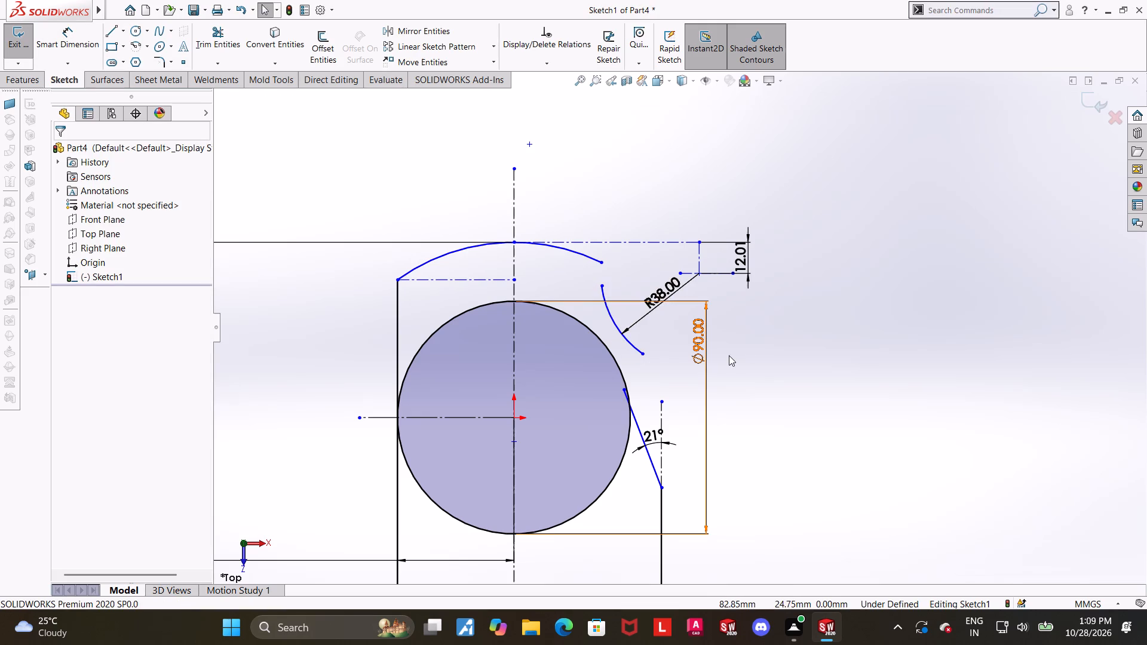
# Add a tangent relation between the origin circle and the 38 mm radius arc.
pyautogui.keyDown('ctrl'); pyautogui.click(616, 364); pyautogui.keyUp('ctrl')
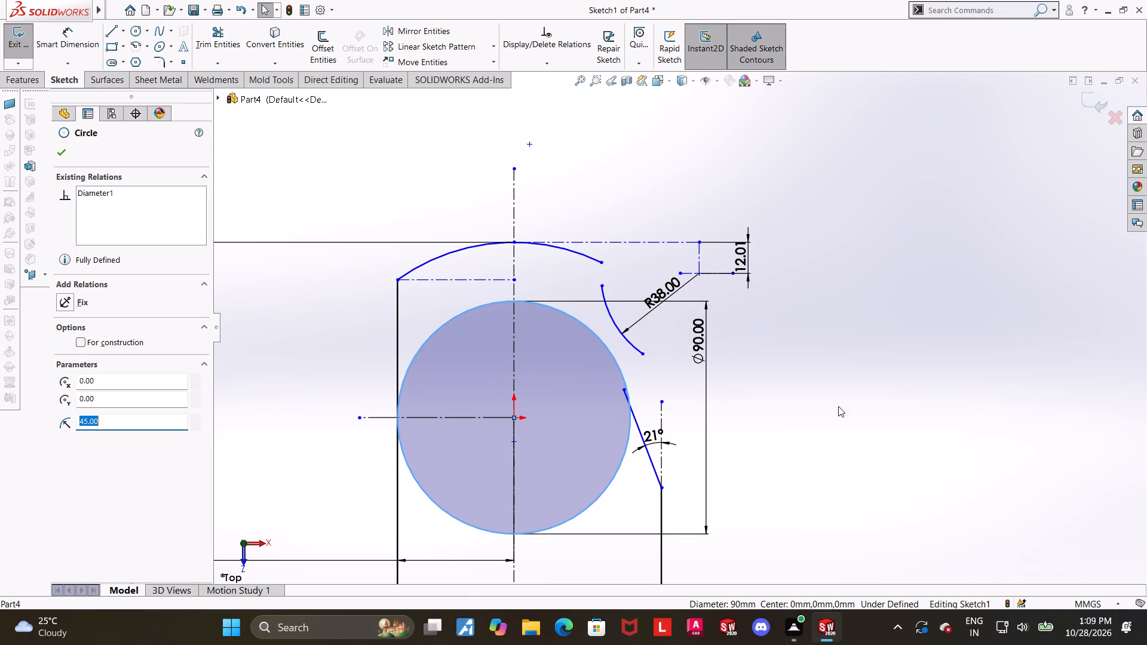
pyautogui.keyDown('ctrl'); pyautogui.click(628, 341); pyautogui.keyUp('ctrl')
pyautogui.click(58, 386)
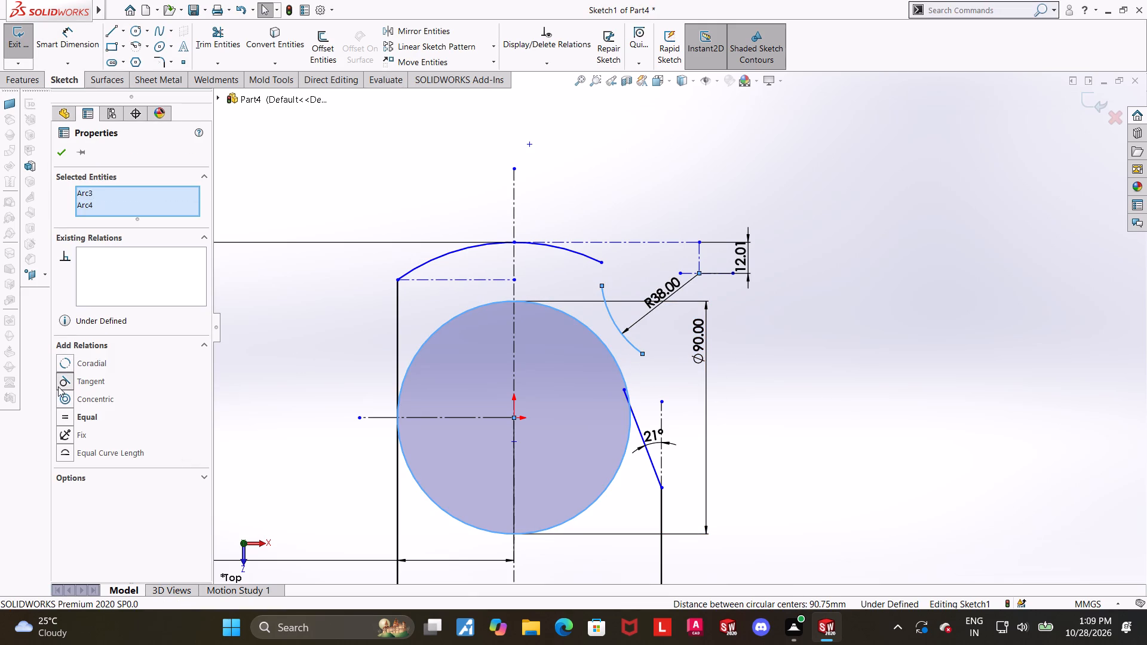
pyautogui.click(807, 404)
pyautogui.scroll(2, 806, 401)
pyautogui.scroll(-2, 746, 379)
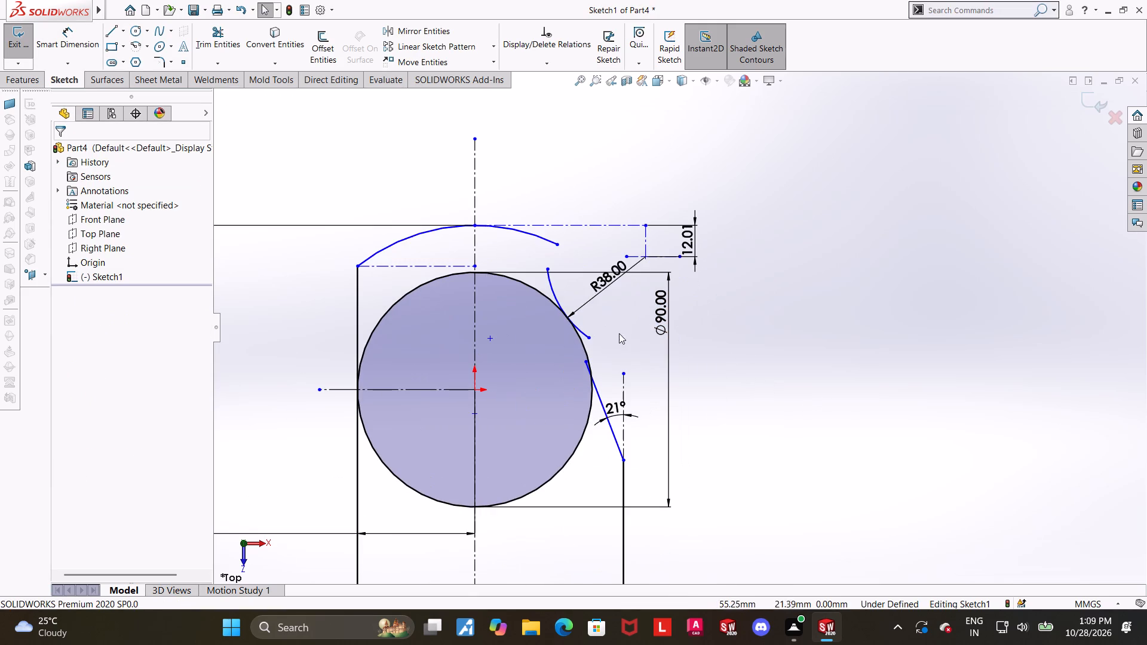
pyautogui.scroll(-1, 533, 289)
pyautogui.press('Escape')
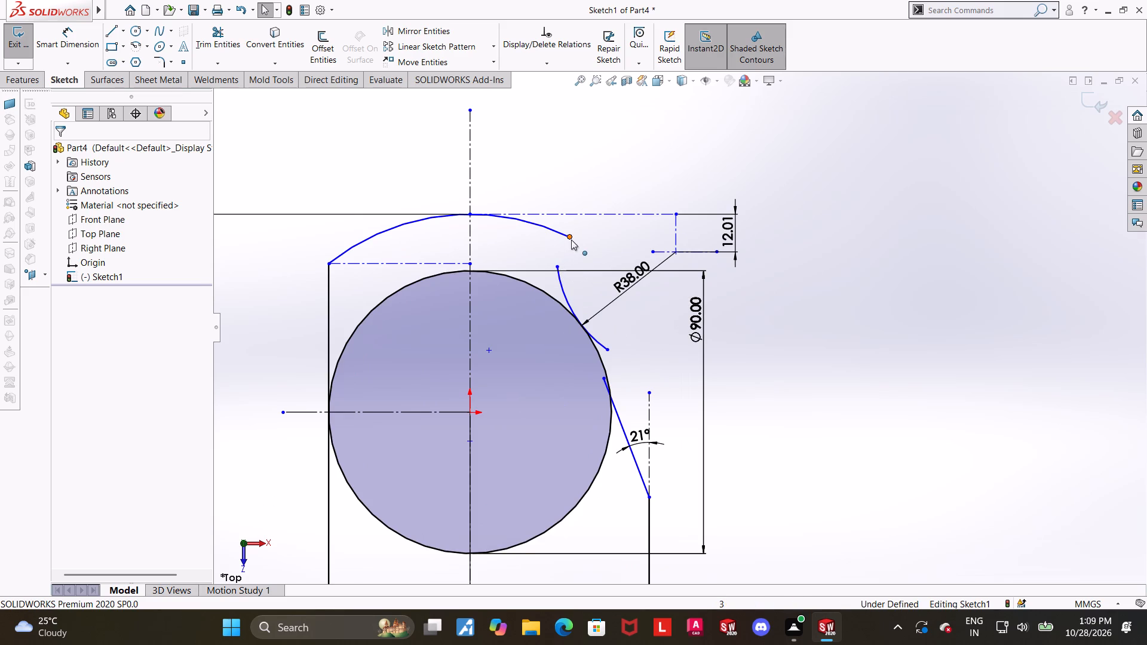
# Merge the upper arc's free end with the upper end of the 38 mm radius arc.
pyautogui.keyDown('ctrl'); pyautogui.click(571, 239); pyautogui.keyUp('ctrl')
pyautogui.keyDown('ctrl'); pyautogui.click(557, 269); pyautogui.keyUp('ctrl')
pyautogui.click(69, 420)
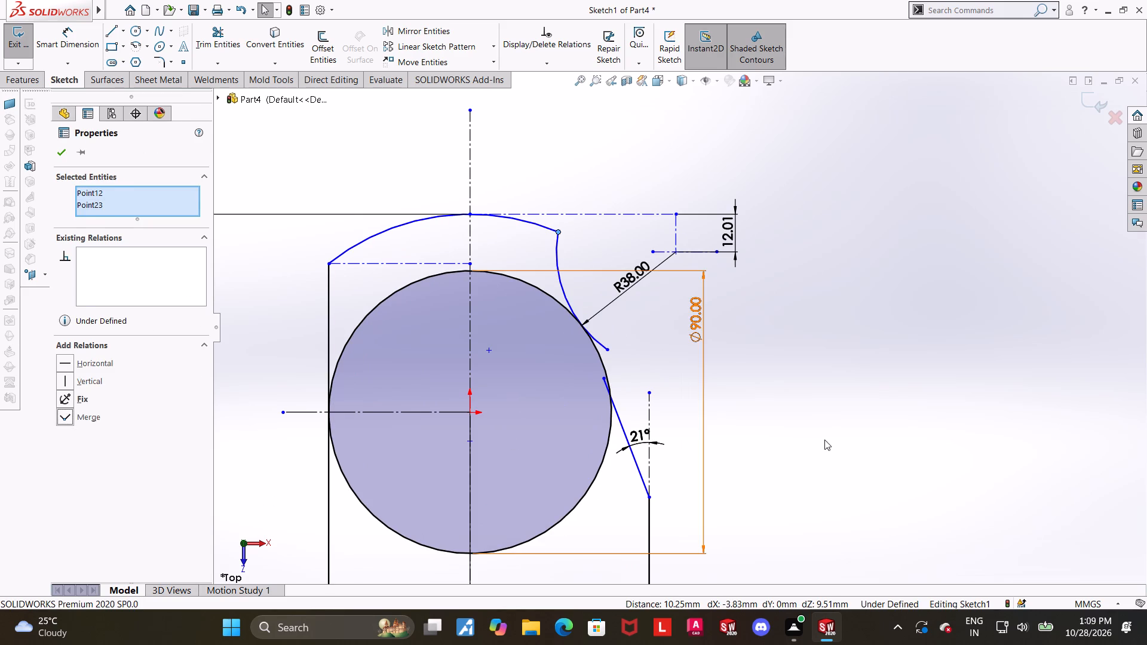
pyautogui.click(824, 440)
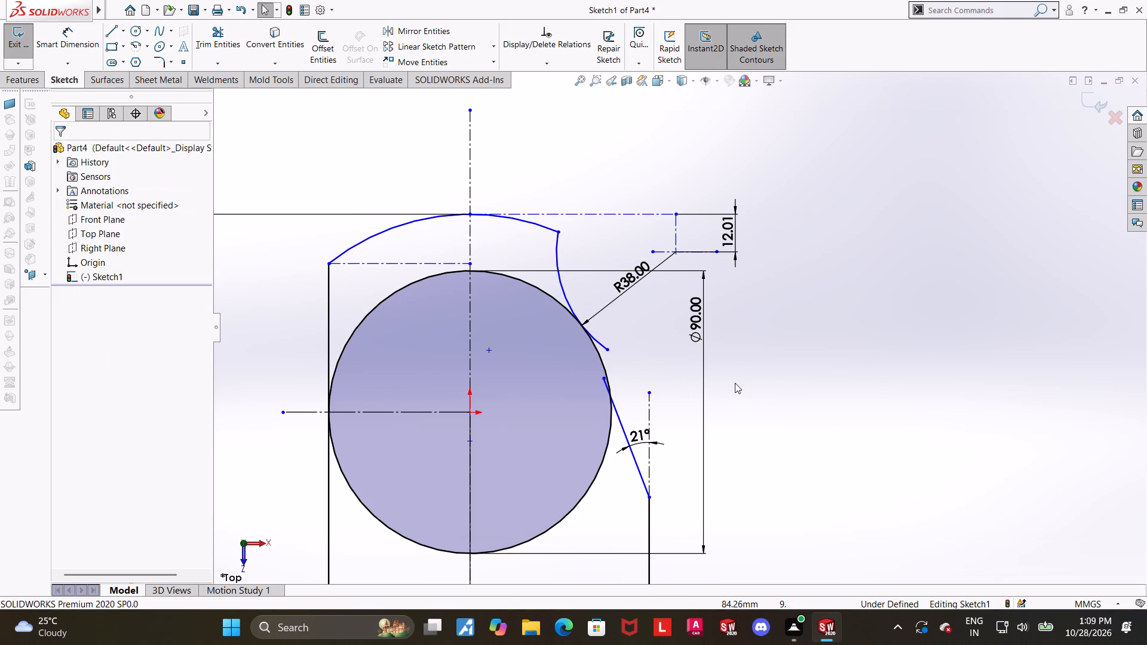
# Trim the lower end of the 38 mm radius arc that extends past its tangent point on the circle.
pyautogui.scroll(-1, 676, 383)
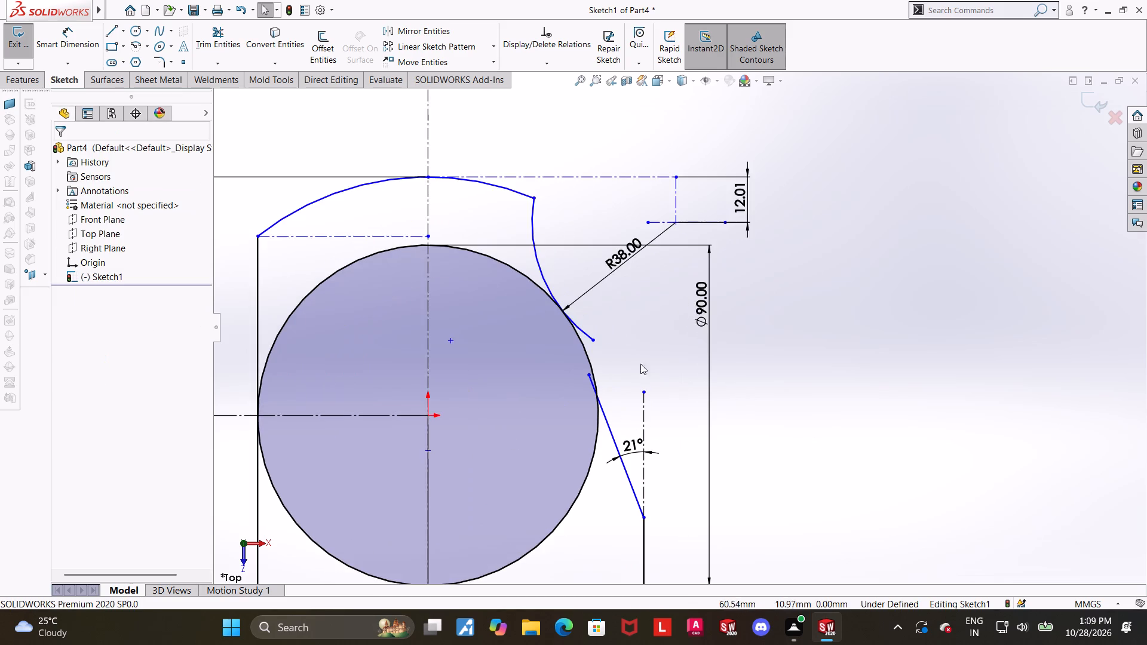
pyautogui.scroll(-3, 600, 335)
pyautogui.click(233, 35)
pyautogui.moveTo(595, 319); pyautogui.dragTo(595, 320)
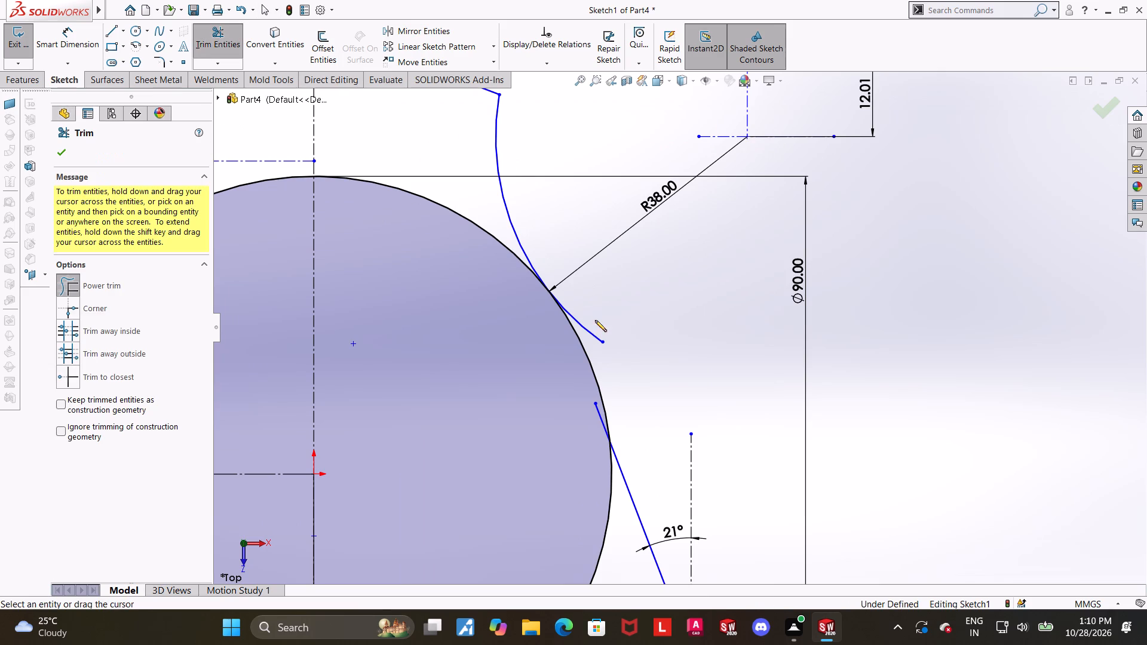
pyautogui.moveTo(595, 320); pyautogui.dragTo(588, 337)
pyautogui.scroll(5, 602, 340)
pyautogui.press('Escape')
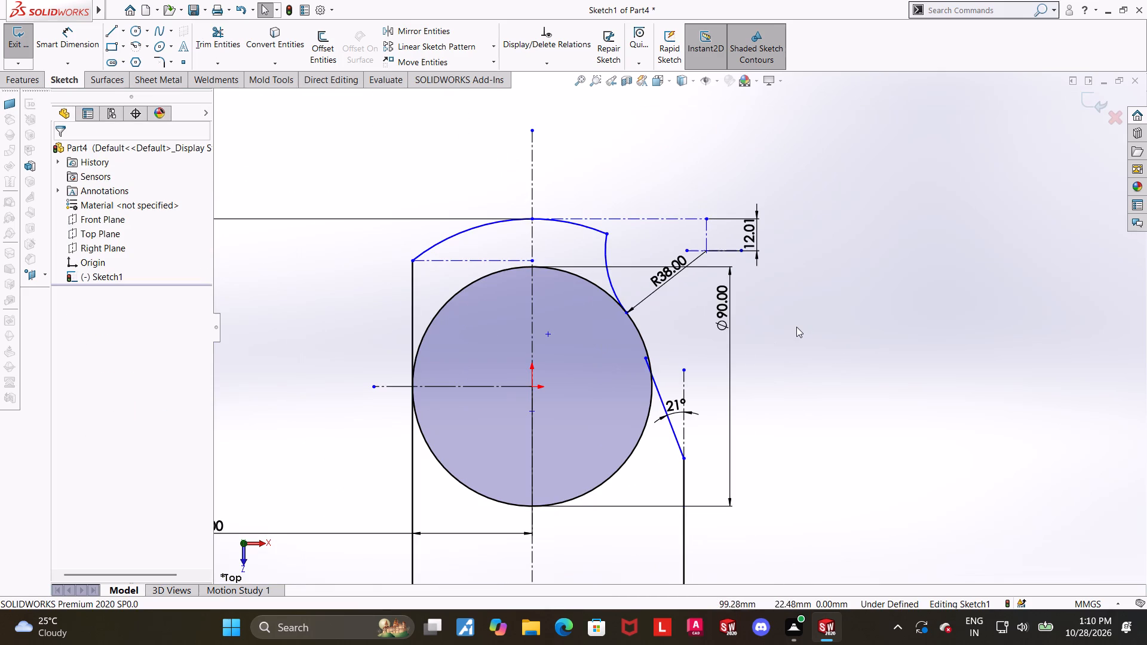
# Add a 3.5 mm sketch fillet at the corner between the upper arc and the 38 mm radius arc.
pyautogui.scroll(-1, 793, 325)
pyautogui.scroll(-1, 712, 303)
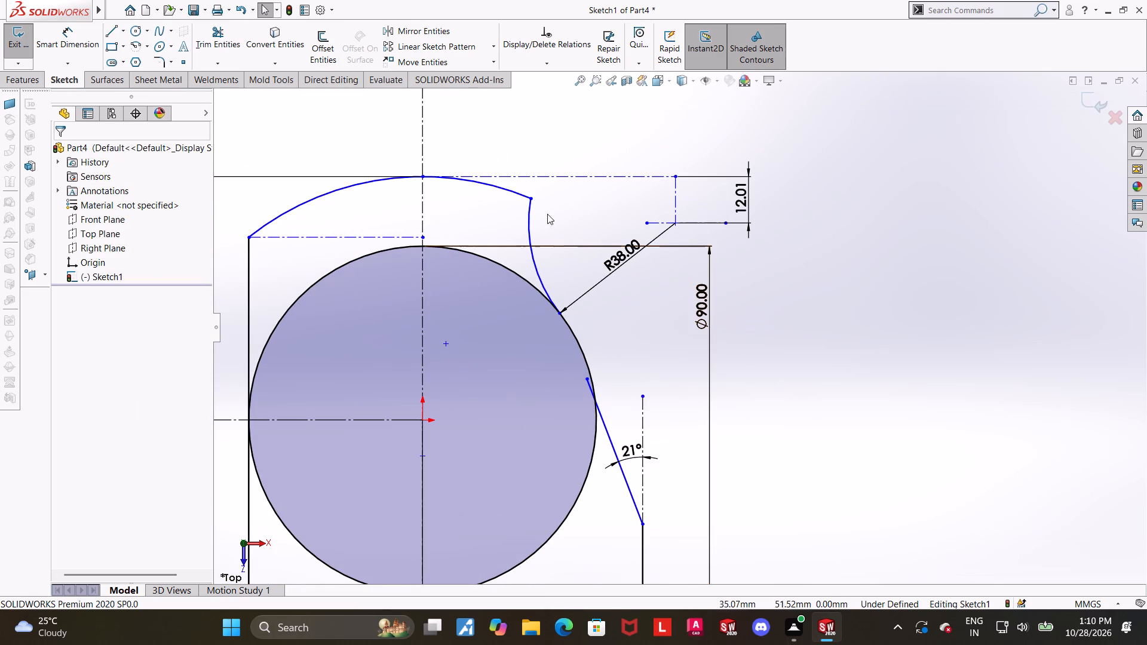
pyautogui.scroll(-1, 522, 183)
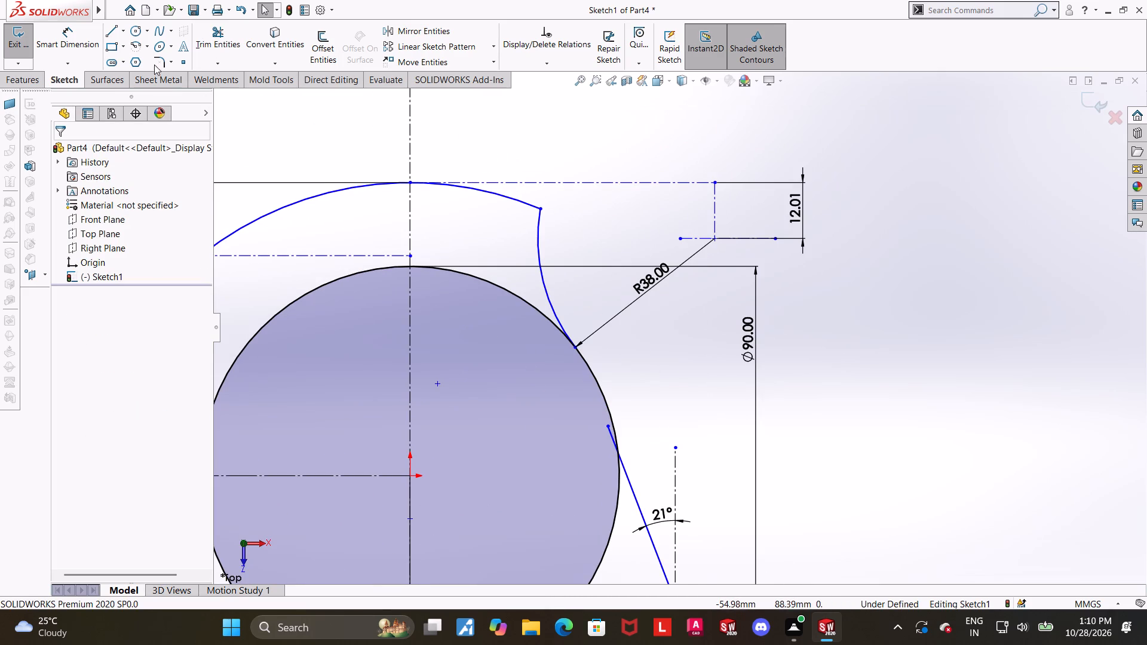
pyautogui.click(158, 62)
pyautogui.click(158, 62)
pyautogui.write('3.5')
pyautogui.press('Return')
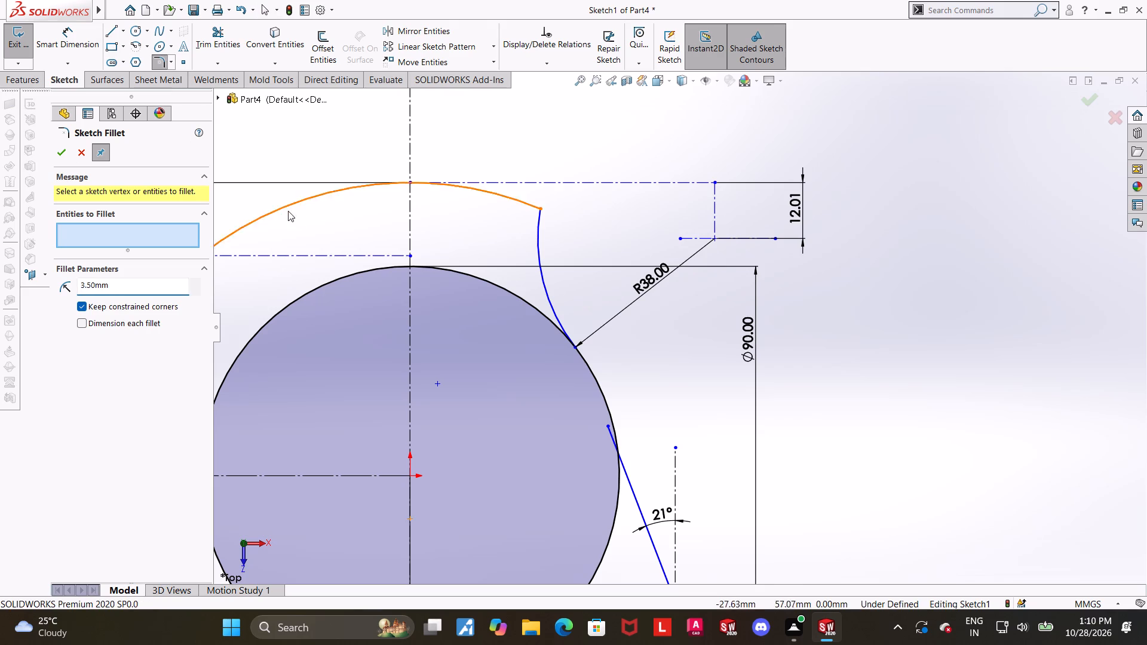
pyautogui.click(532, 205)
pyautogui.click(541, 217)
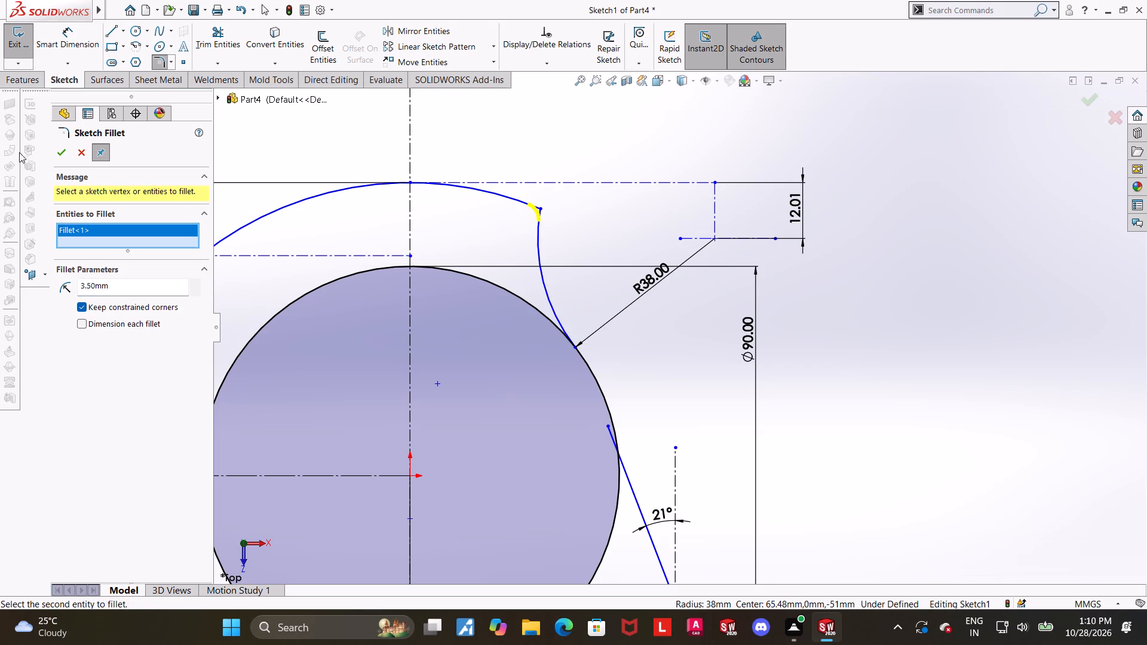
pyautogui.click(58, 156)
pyautogui.click(839, 360)
pyautogui.scroll(1, 808, 297)
pyautogui.scroll(2, 568, 271)
pyautogui.click(65, 150)
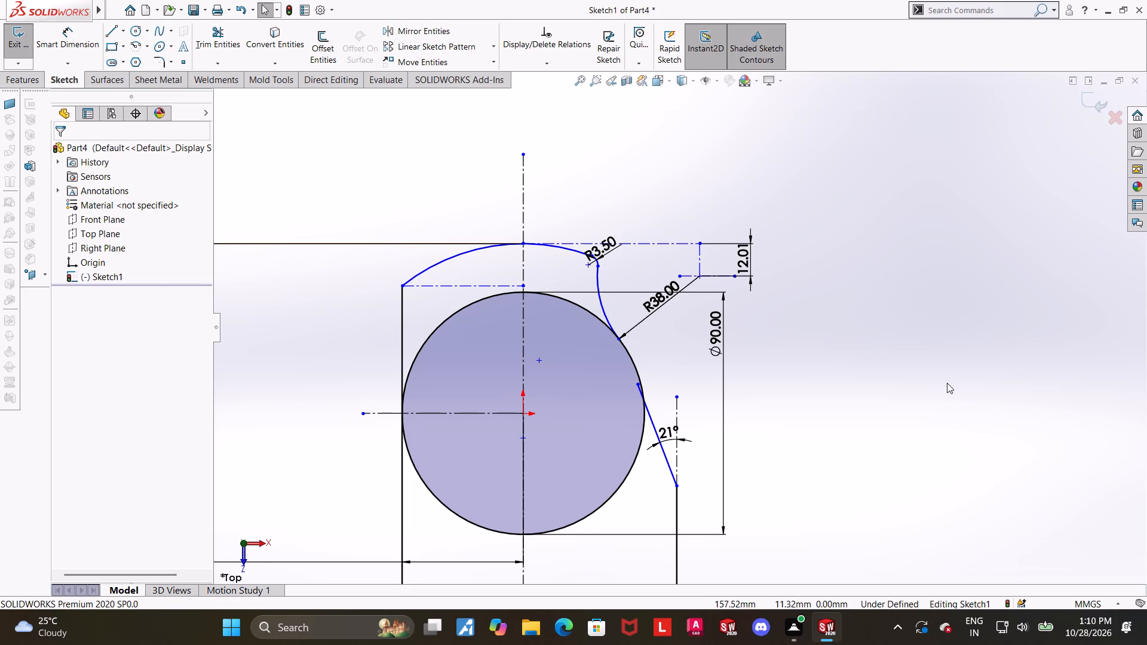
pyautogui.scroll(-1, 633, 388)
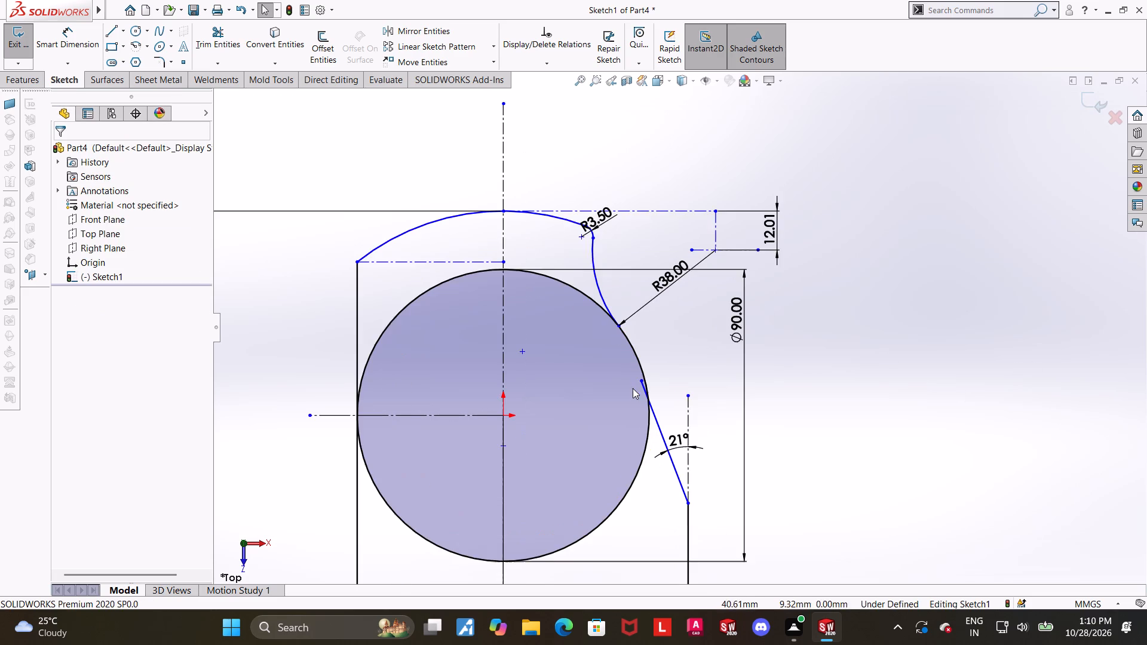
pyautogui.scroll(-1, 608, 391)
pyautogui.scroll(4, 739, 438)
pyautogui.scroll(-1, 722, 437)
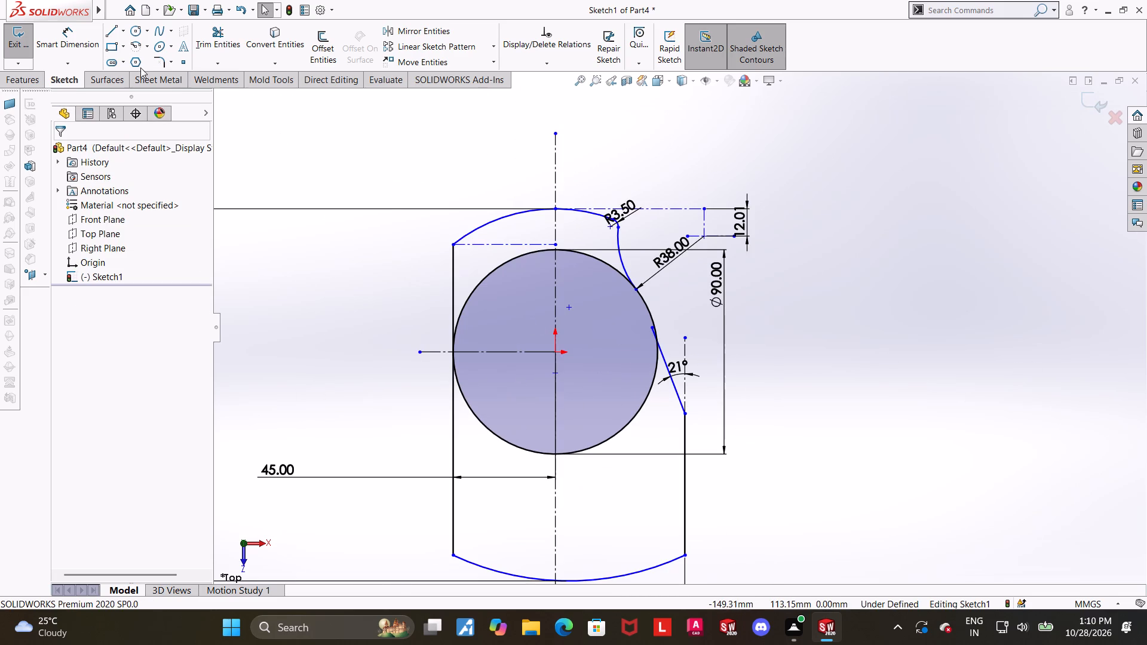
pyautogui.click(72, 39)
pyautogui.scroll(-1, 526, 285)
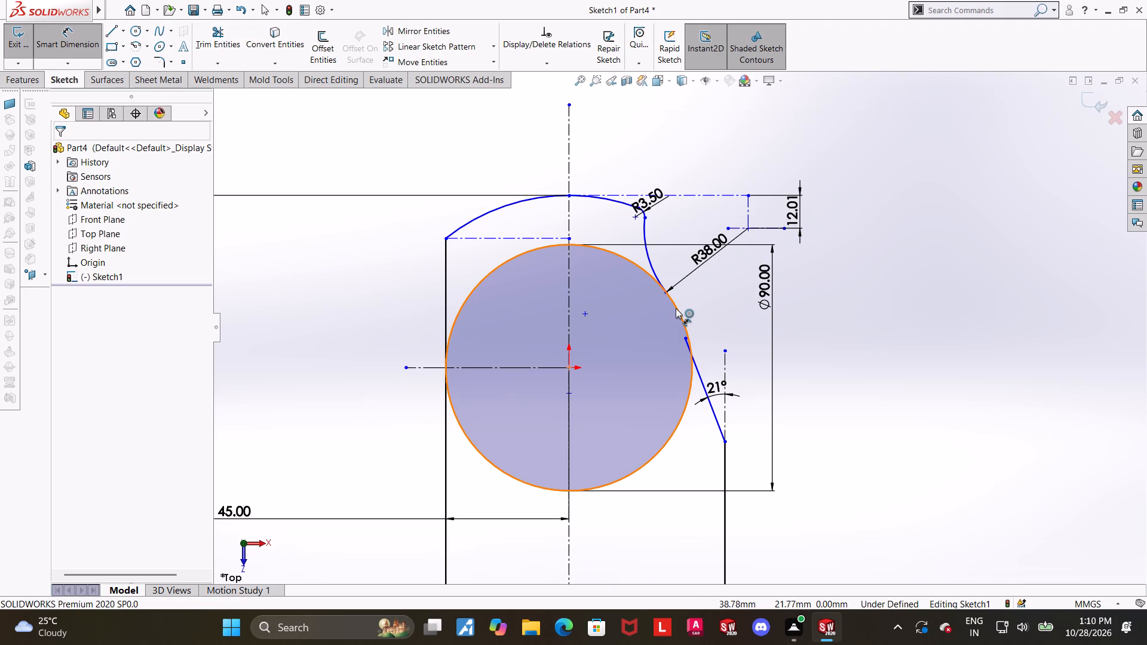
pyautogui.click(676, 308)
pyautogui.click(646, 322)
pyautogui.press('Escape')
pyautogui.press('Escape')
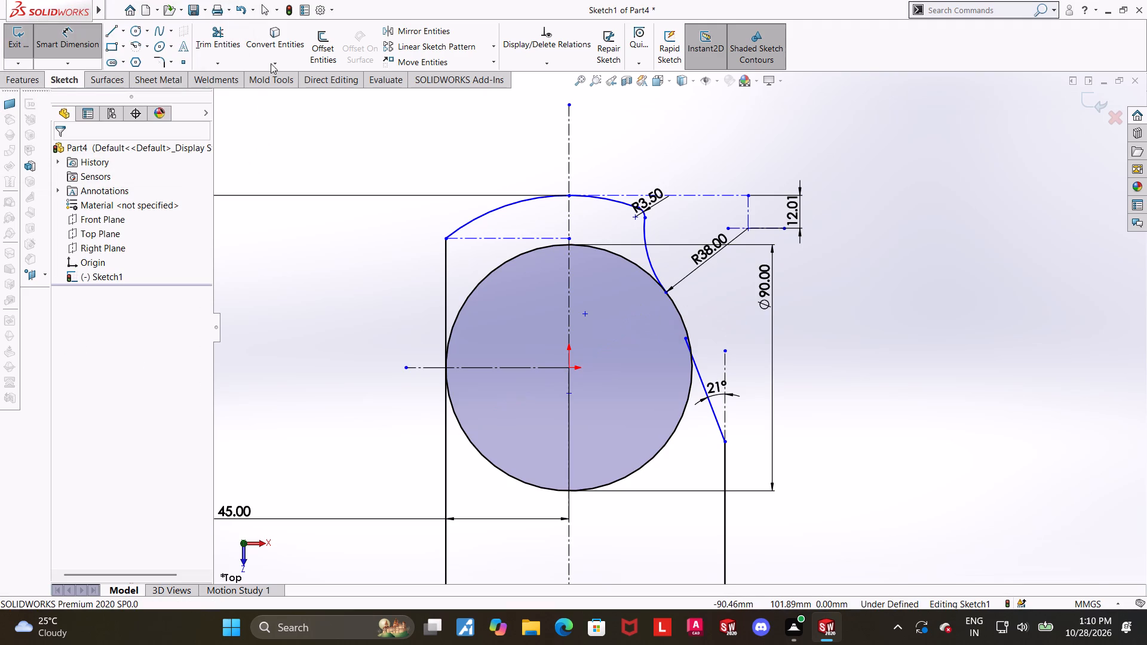
# Trim the origin circle, keeping only the short arc between the 38 mm radius arc and the slanted line.
pyautogui.click(217, 39)
pyautogui.moveTo(482, 281); pyautogui.dragTo(483, 265)
pyautogui.moveTo(499, 303); pyautogui.dragTo(475, 262)
pyautogui.moveTo(517, 391); pyautogui.dragTo(483, 465)
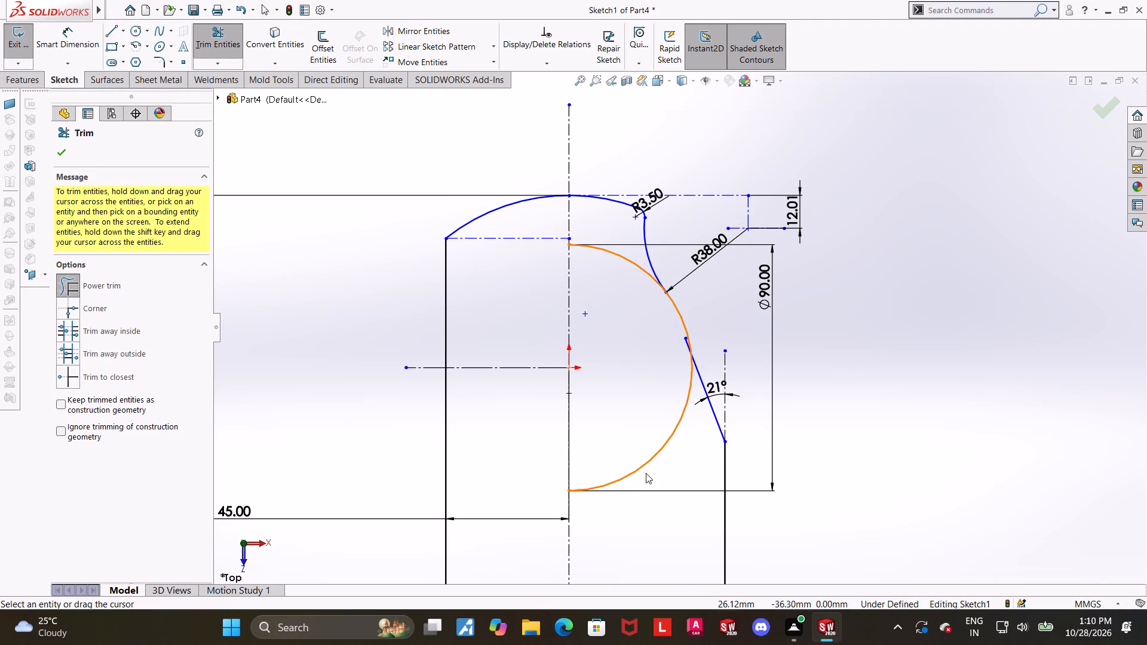
pyautogui.moveTo(655, 475); pyautogui.dragTo(643, 435)
pyautogui.moveTo(615, 271); pyautogui.dragTo(608, 249)
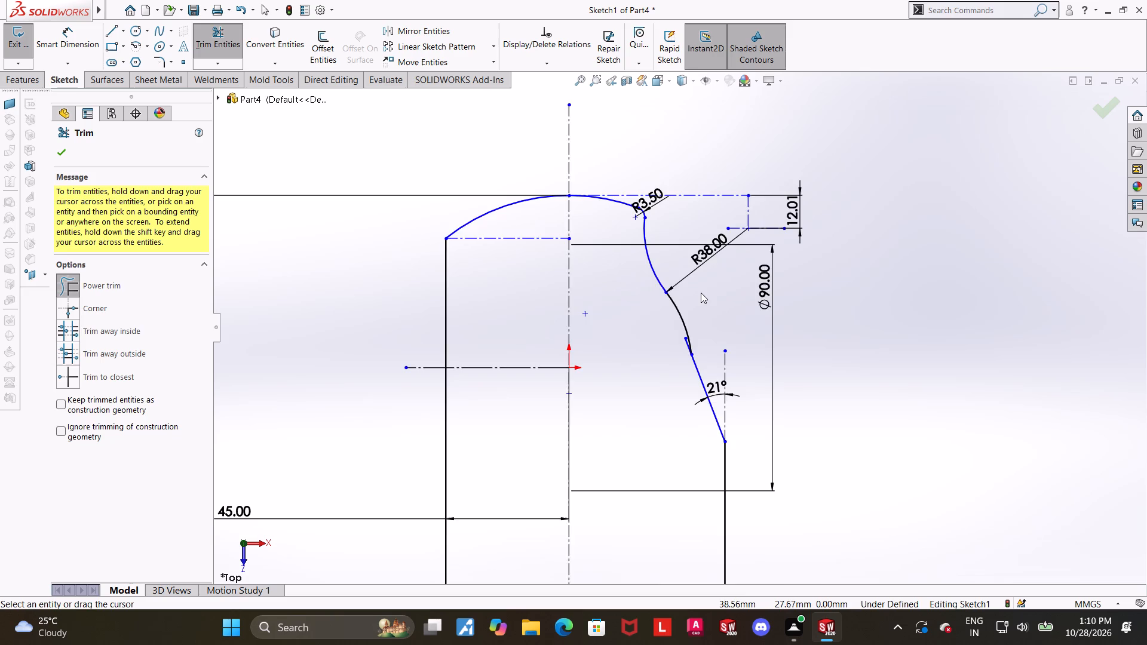
pyautogui.scroll(-3, 702, 293)
pyautogui.press('Escape')
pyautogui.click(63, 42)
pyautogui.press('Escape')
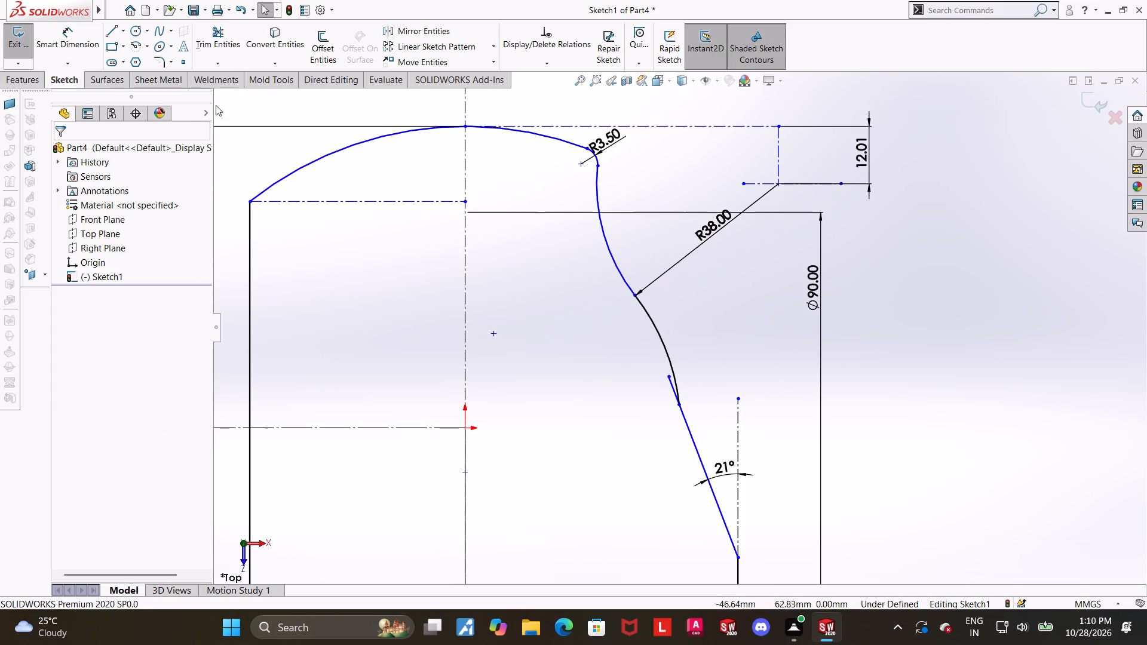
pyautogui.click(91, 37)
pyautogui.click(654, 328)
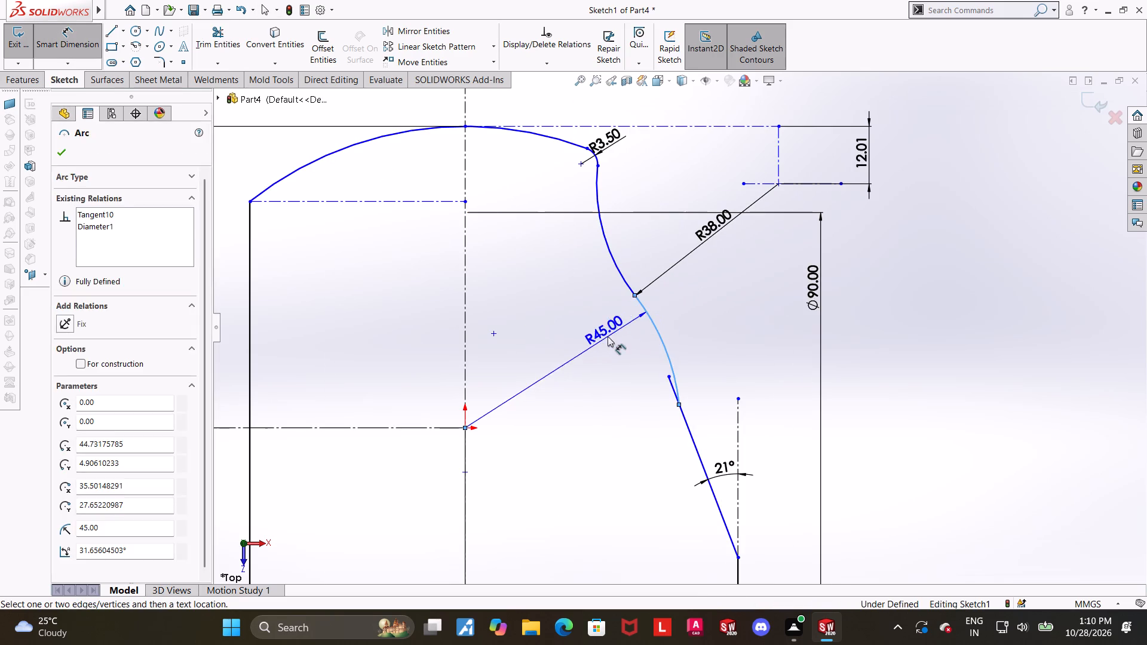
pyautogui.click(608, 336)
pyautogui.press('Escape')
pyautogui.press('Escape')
# Delete the 90 mm diameter dimension from the trimmed circle.
pyautogui.scroll(2, 757, 341)
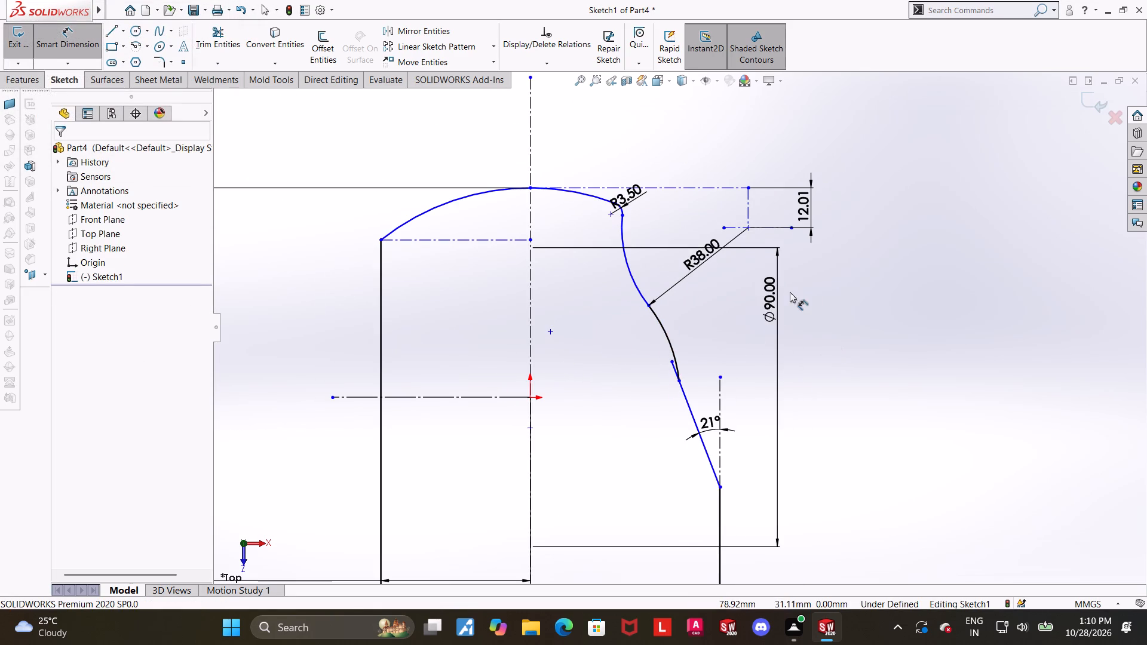
pyautogui.rightClick(766, 304)
pyautogui.press('Escape')
pyautogui.press('Escape')
pyautogui.rightClick(766, 304)
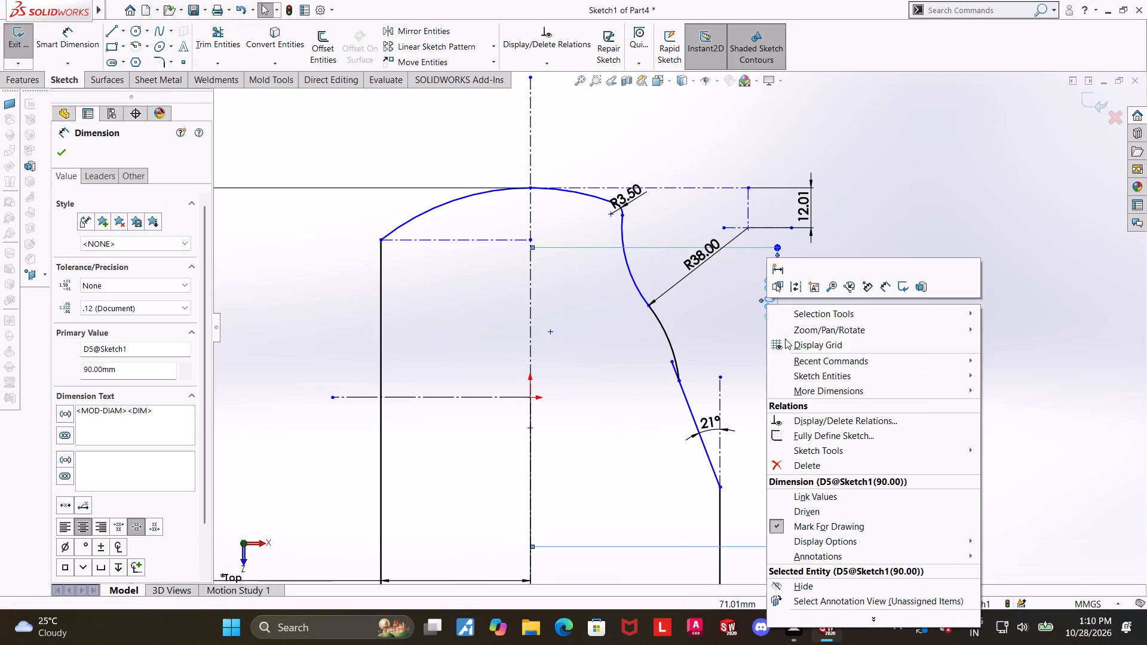
pyautogui.click(811, 461)
# Dimension the trimmed origin-centred arc with a 45 mm radius.
pyautogui.scroll(-2, 719, 360)
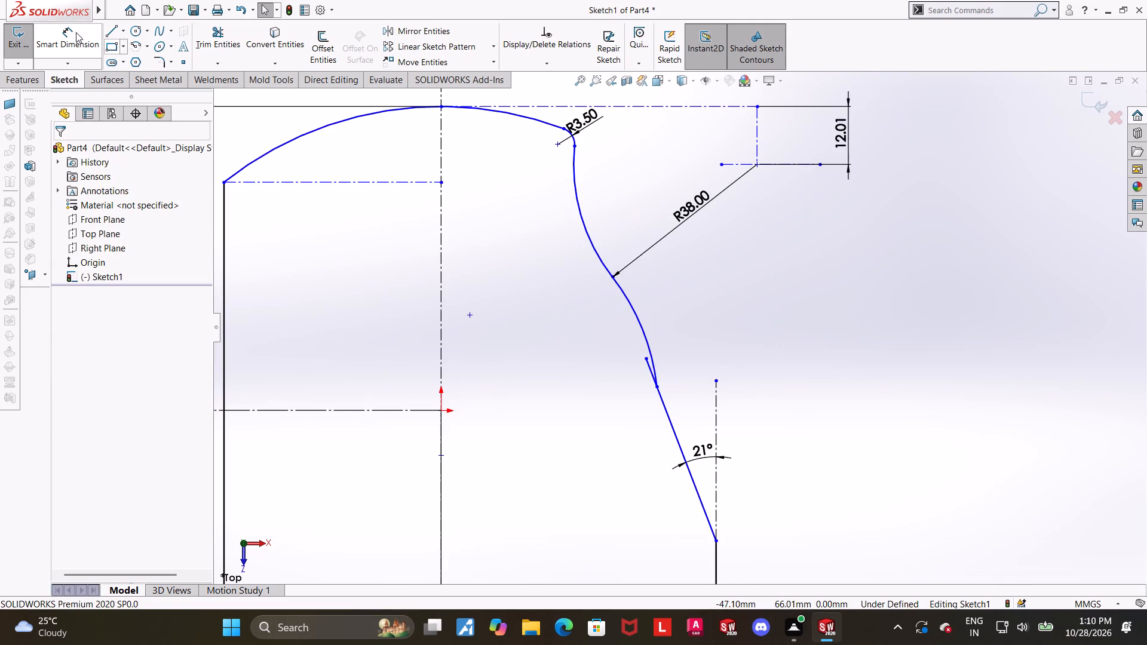
pyautogui.click(75, 32)
pyautogui.click(628, 301)
pyautogui.click(521, 339)
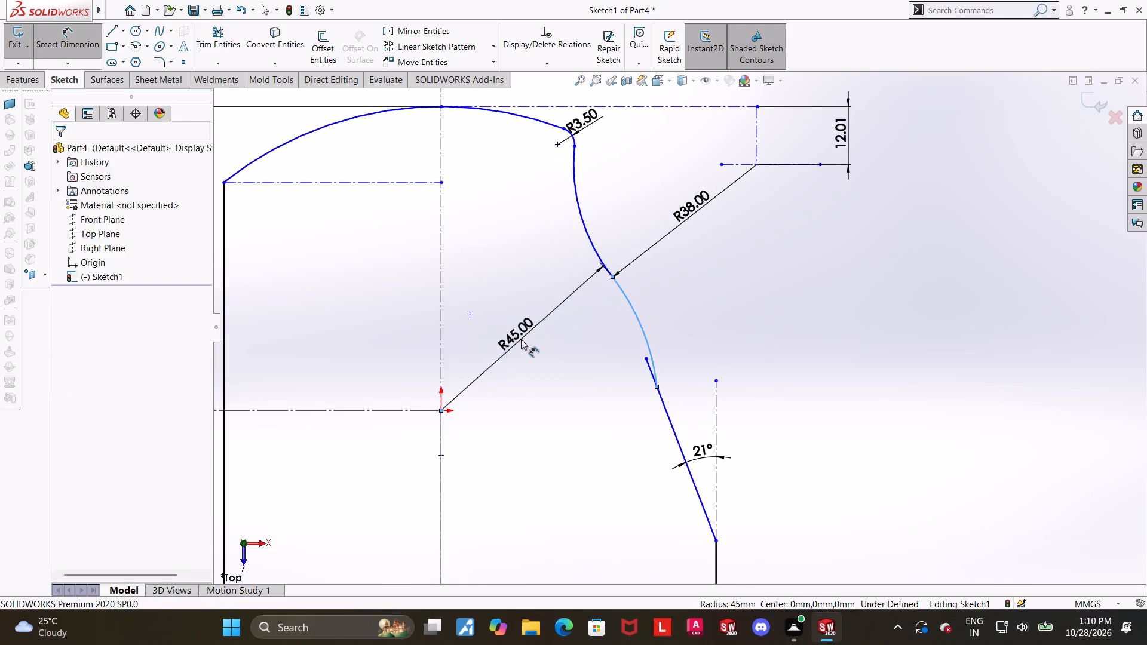
pyautogui.click(475, 318)
pyautogui.press('Escape')
pyautogui.scroll(1, 1004, 391)
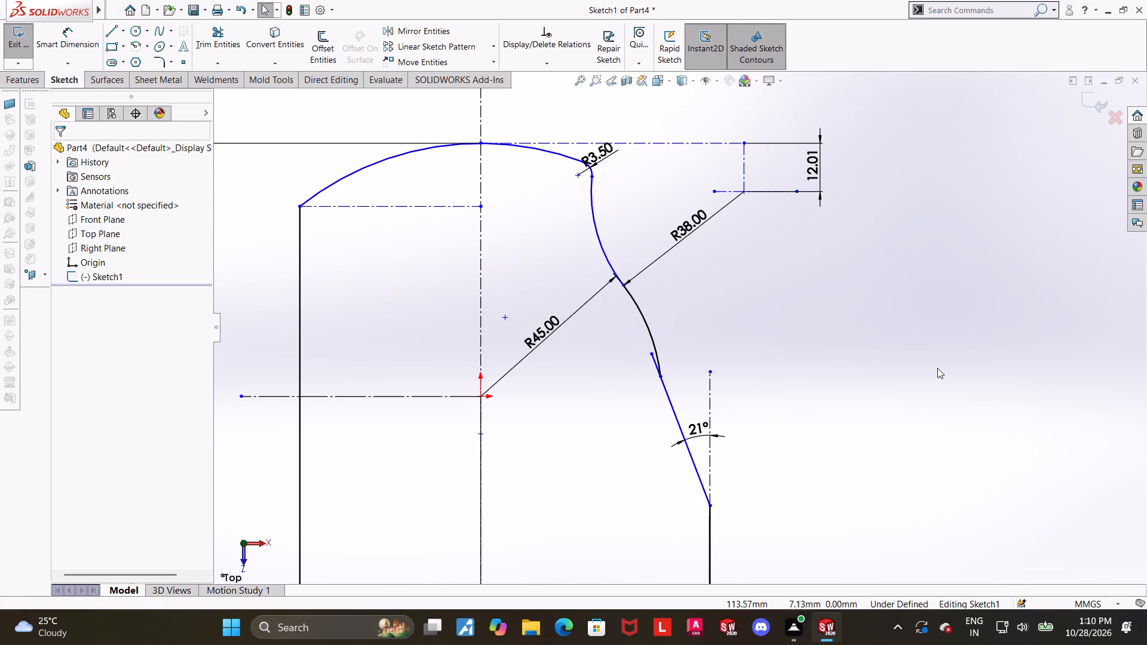
# Pull the slanted line's overshooting upper end clear of the 45 mm radius arc and merge it with the arc's lower endpoint.
pyautogui.scroll(1, 892, 353)
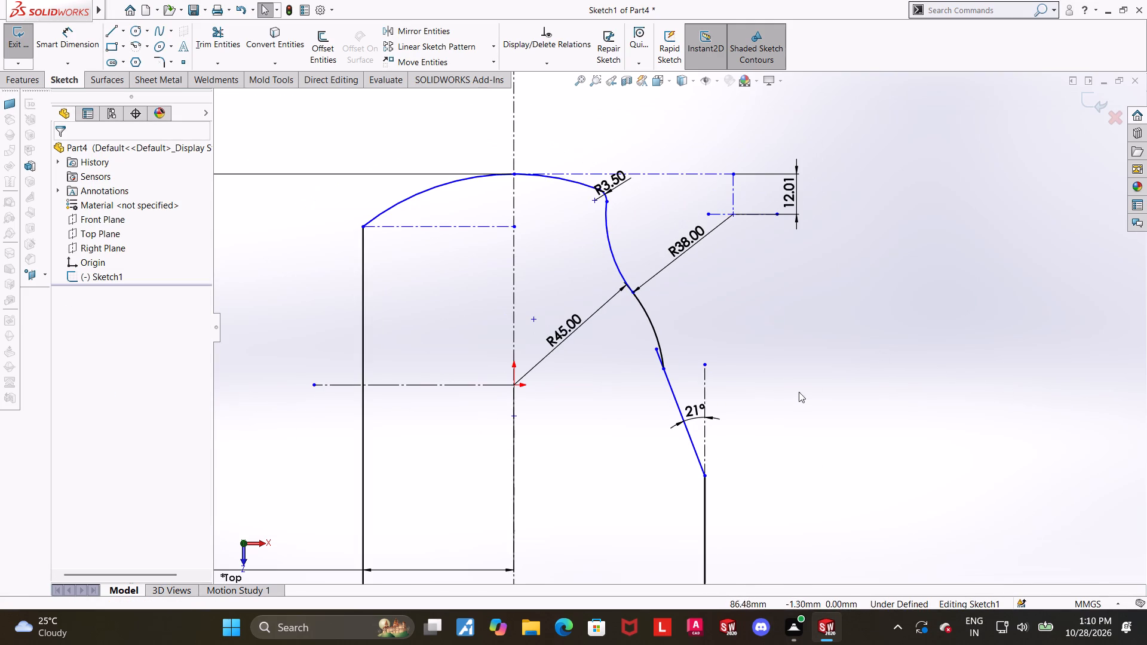
pyautogui.moveTo(654, 351); pyautogui.dragTo(677, 402)
pyautogui.click(889, 413)
pyautogui.scroll(-1, 685, 384)
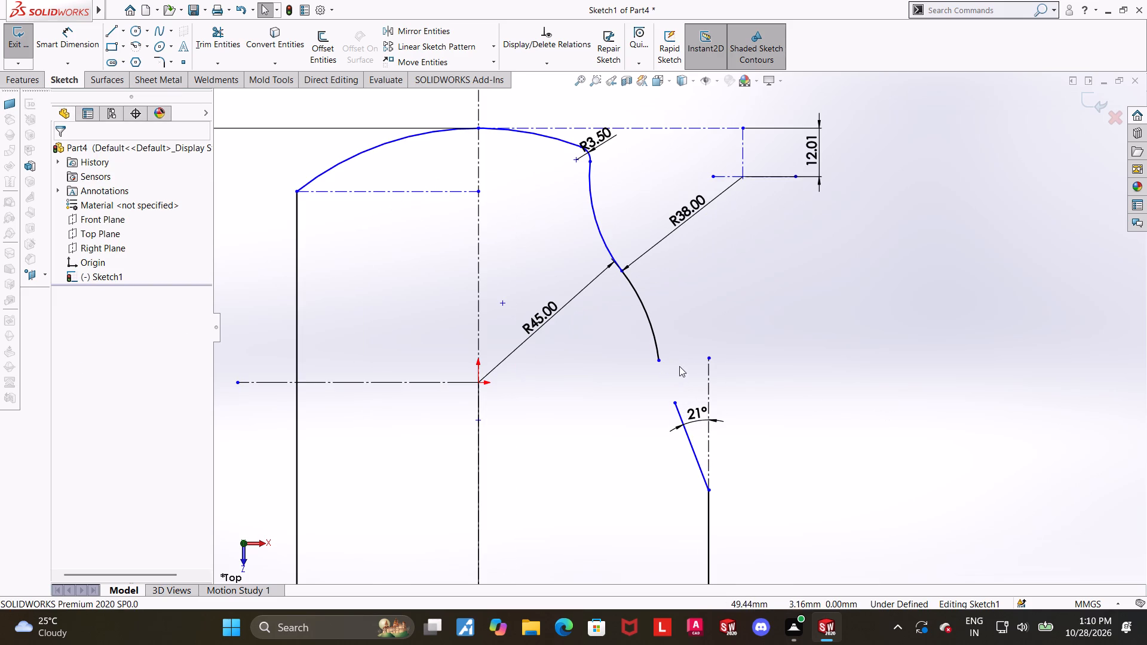
pyautogui.scroll(-1, 679, 373)
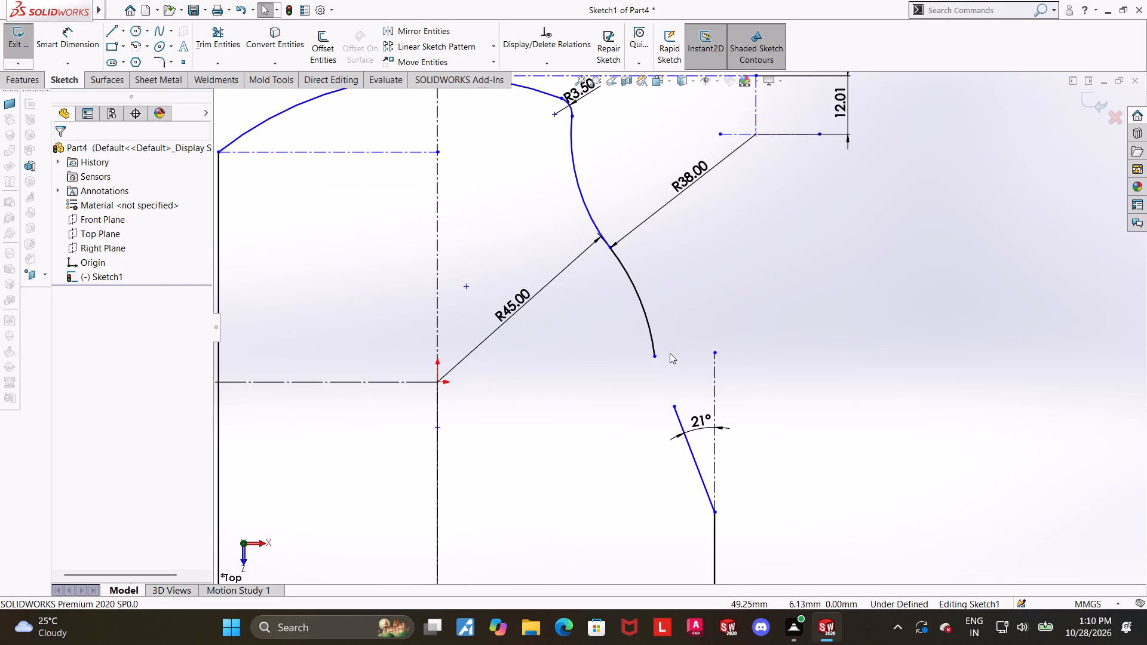
pyautogui.moveTo(655, 355); pyautogui.dragTo(624, 383)
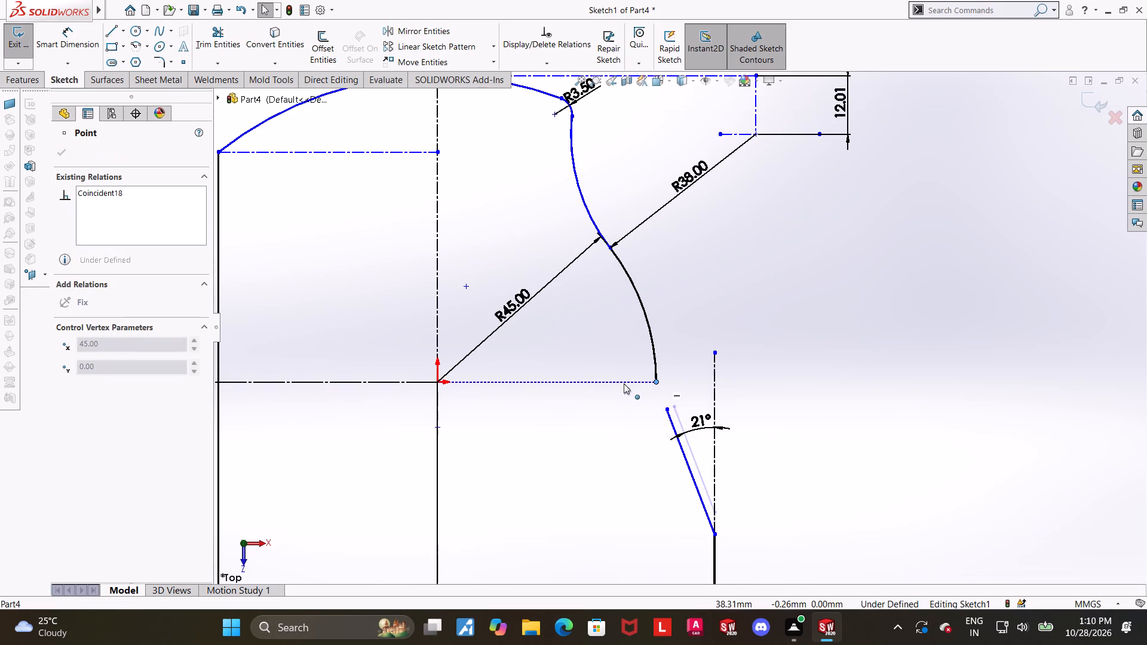
pyautogui.moveTo(624, 383); pyautogui.dragTo(648, 376)
pyautogui.click(820, 412)
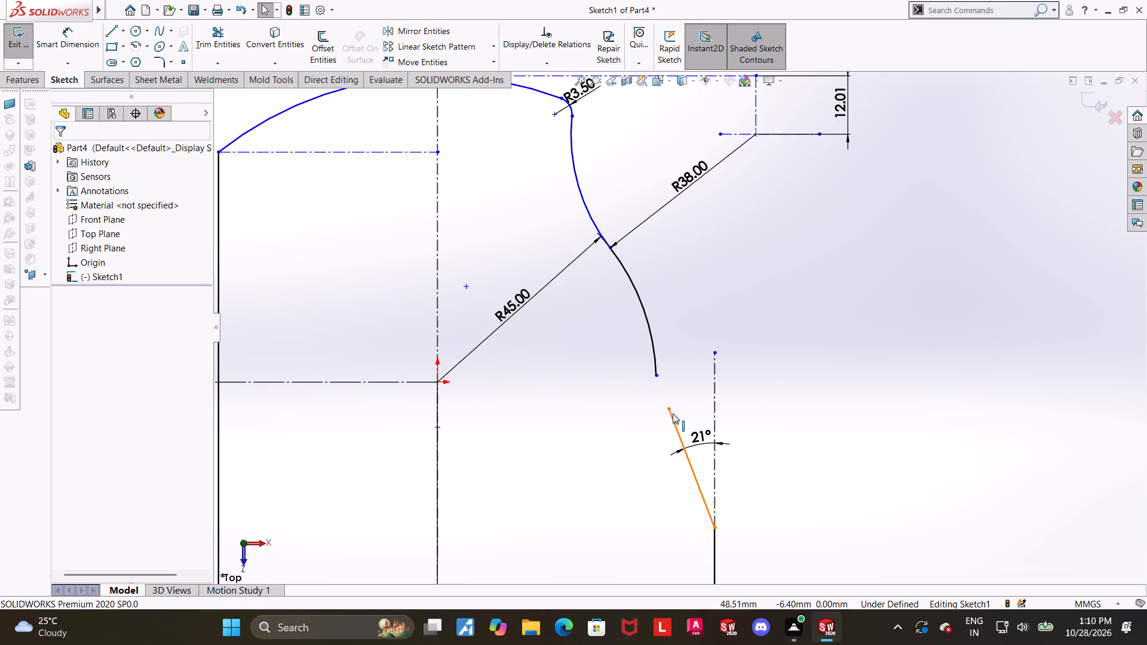
pyautogui.keyDown('ctrl'); pyautogui.click(669, 410); pyautogui.keyUp('ctrl')
pyautogui.keyDown('ctrl'); pyautogui.click(655, 377); pyautogui.keyUp('ctrl')
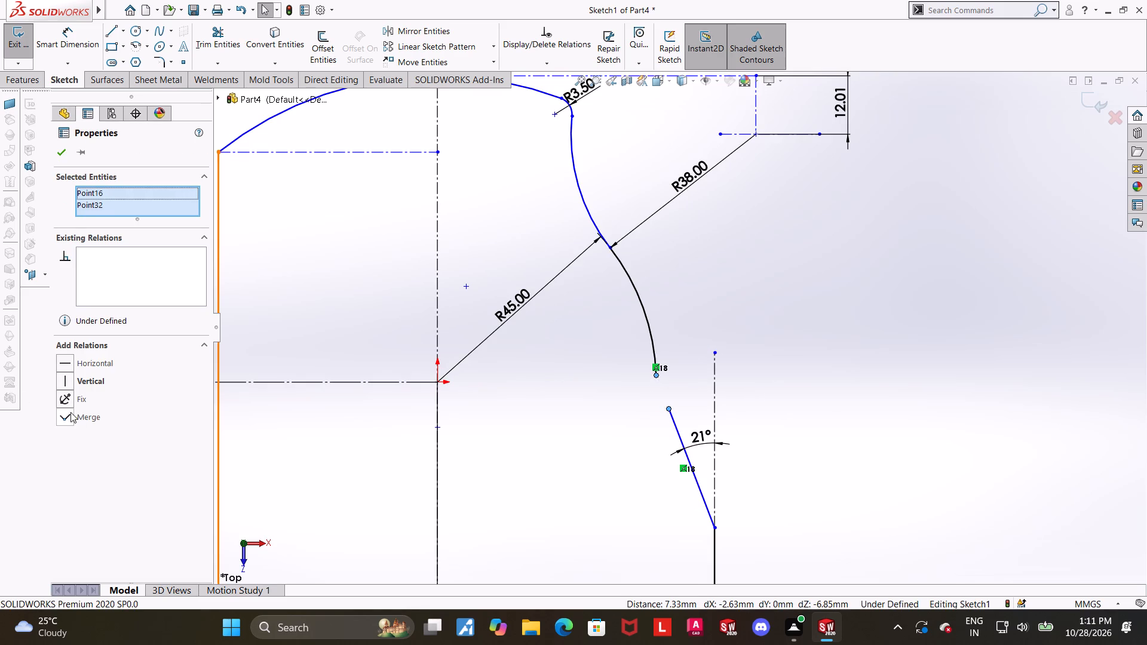
pyautogui.click(70, 412)
pyautogui.click(691, 407)
pyautogui.scroll(5, 817, 397)
pyautogui.click(850, 404)
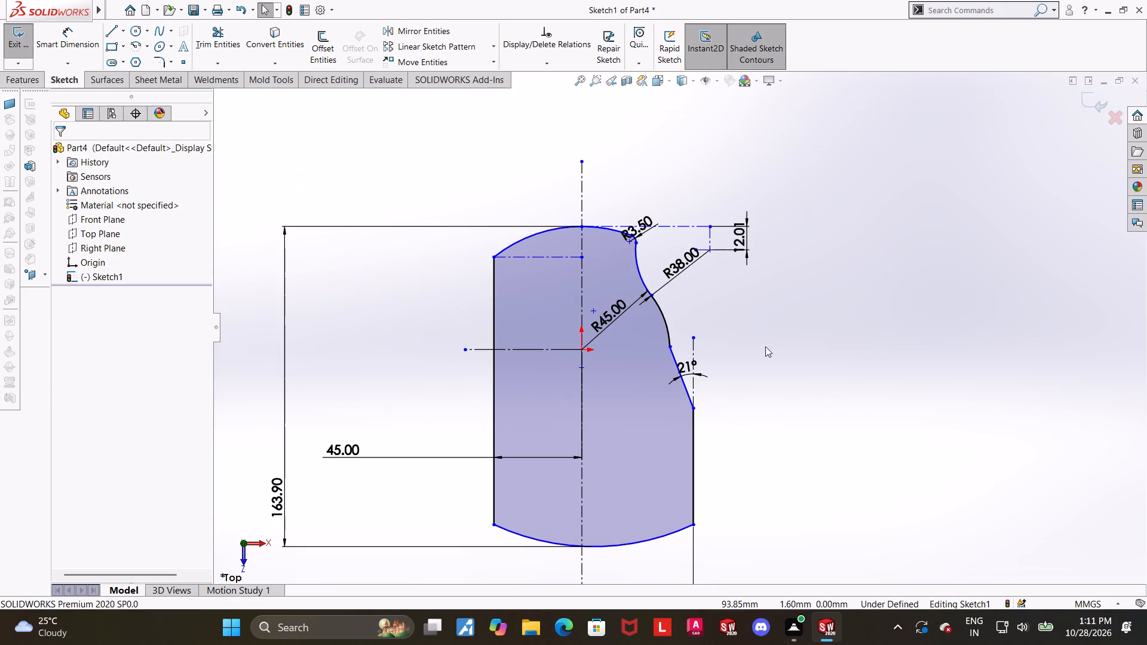
# Add a 33 mm sketch fillet at the corner between the 45 mm radius arc and the slanted line.
pyautogui.scroll(-1, 749, 340)
pyautogui.scroll(2, 732, 376)
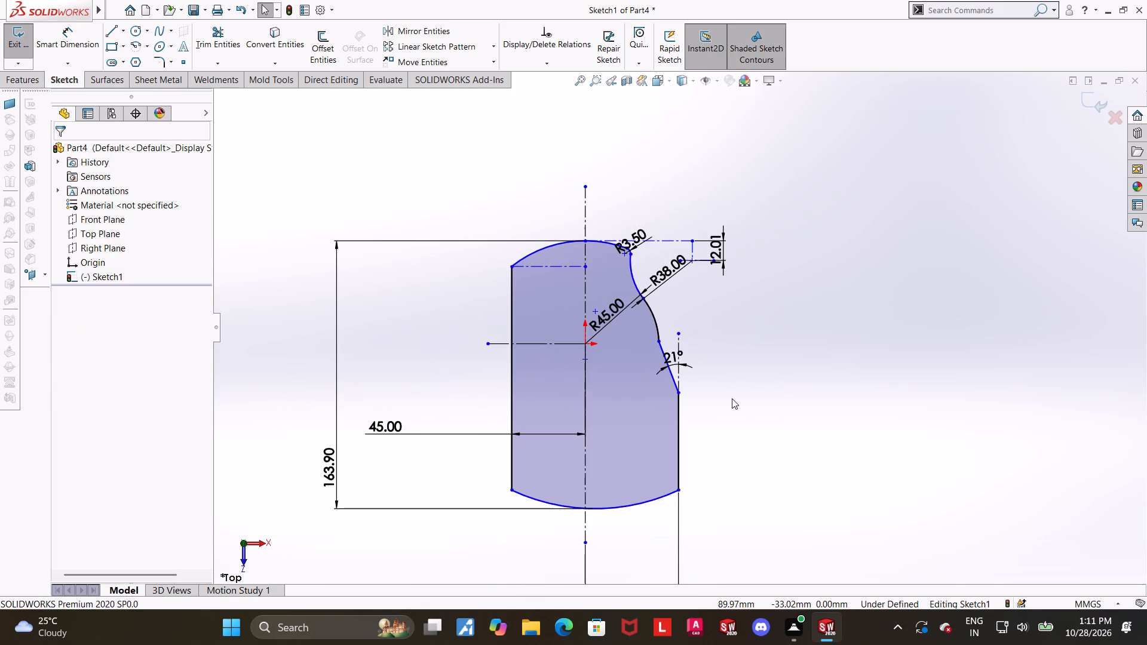
pyautogui.scroll(-1, 732, 398)
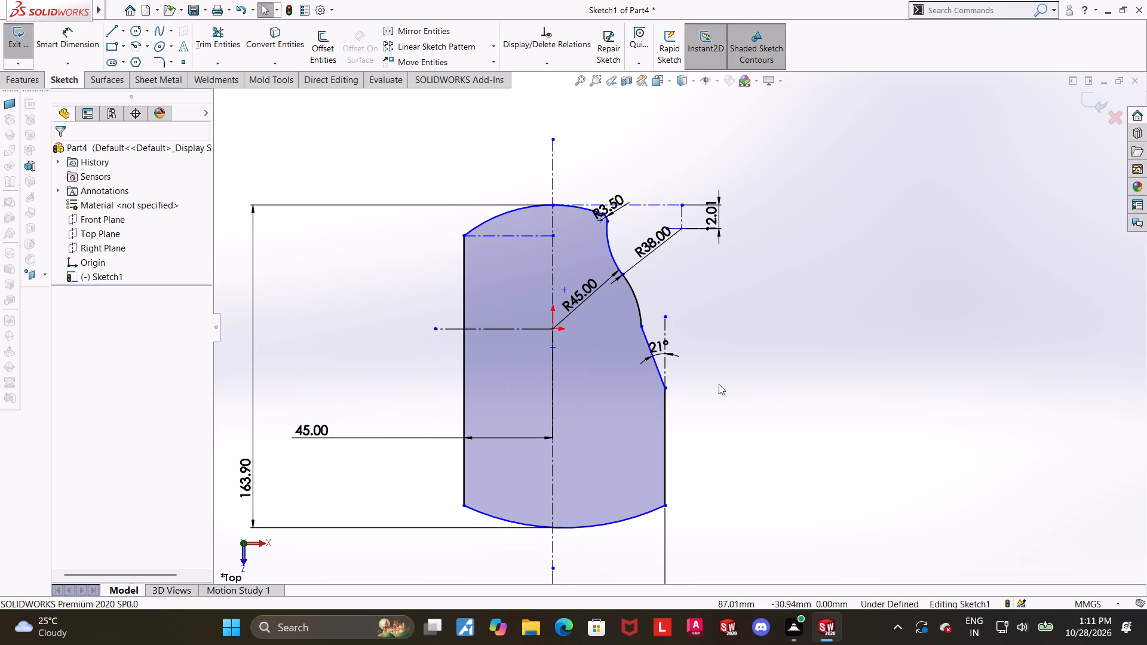
pyautogui.scroll(-1, 696, 368)
pyautogui.scroll(-4, 654, 330)
pyautogui.scroll(-5, 616, 292)
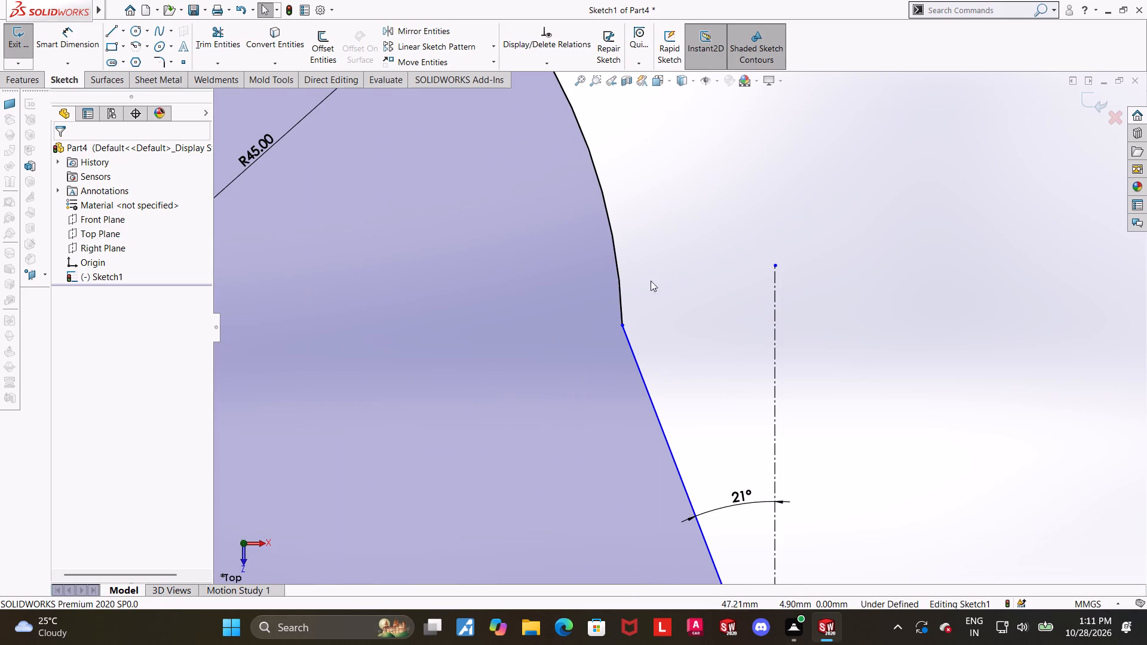
pyautogui.click(157, 57)
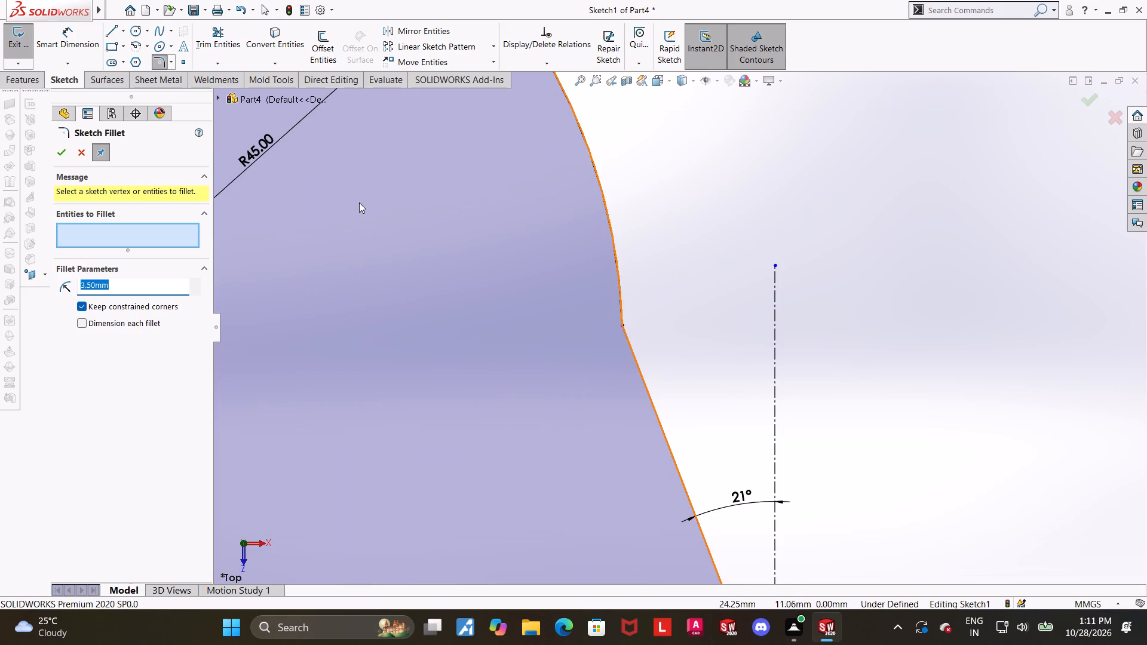
pyautogui.write('33')
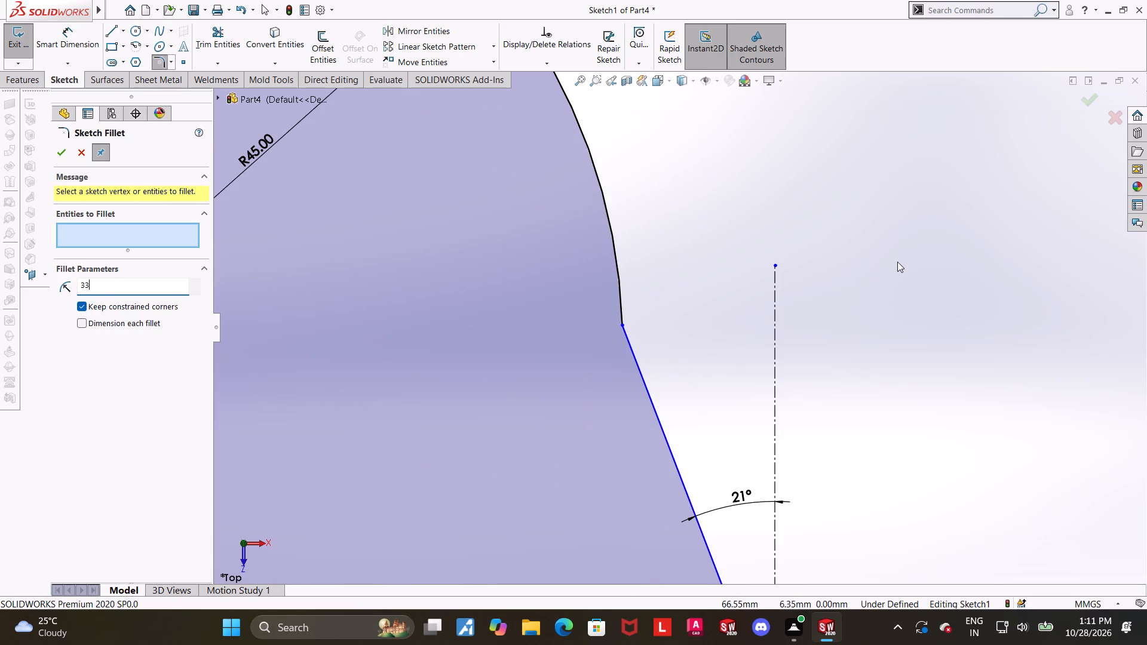
pyautogui.press('Return')
pyautogui.click(621, 324)
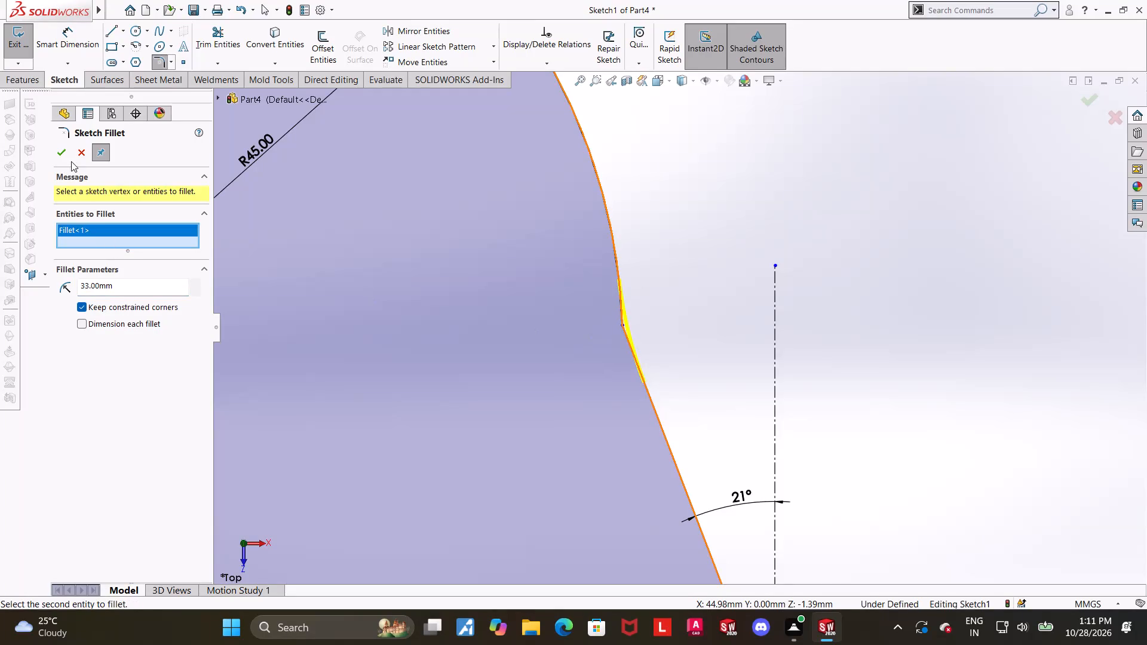
pyautogui.click(65, 153)
pyautogui.click(882, 348)
pyautogui.scroll(6, 888, 358)
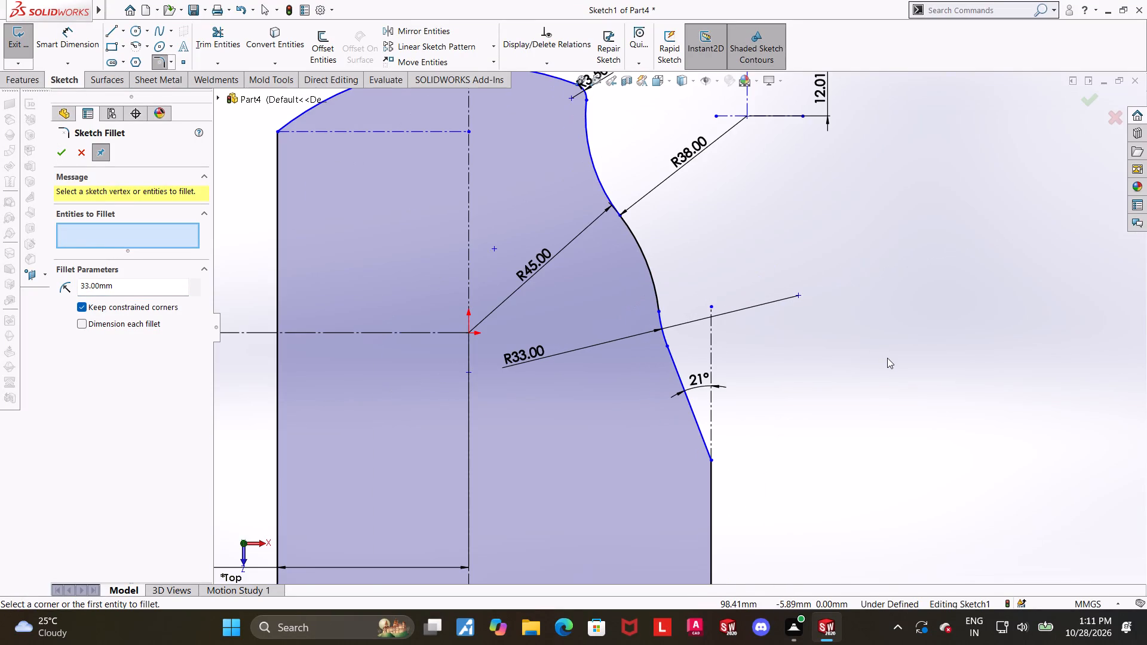
pyautogui.press('Escape')
# Move the lower arc's right endpoint upward along the right vertical line so the bottom arc curves more.
pyautogui.scroll(5, 826, 357)
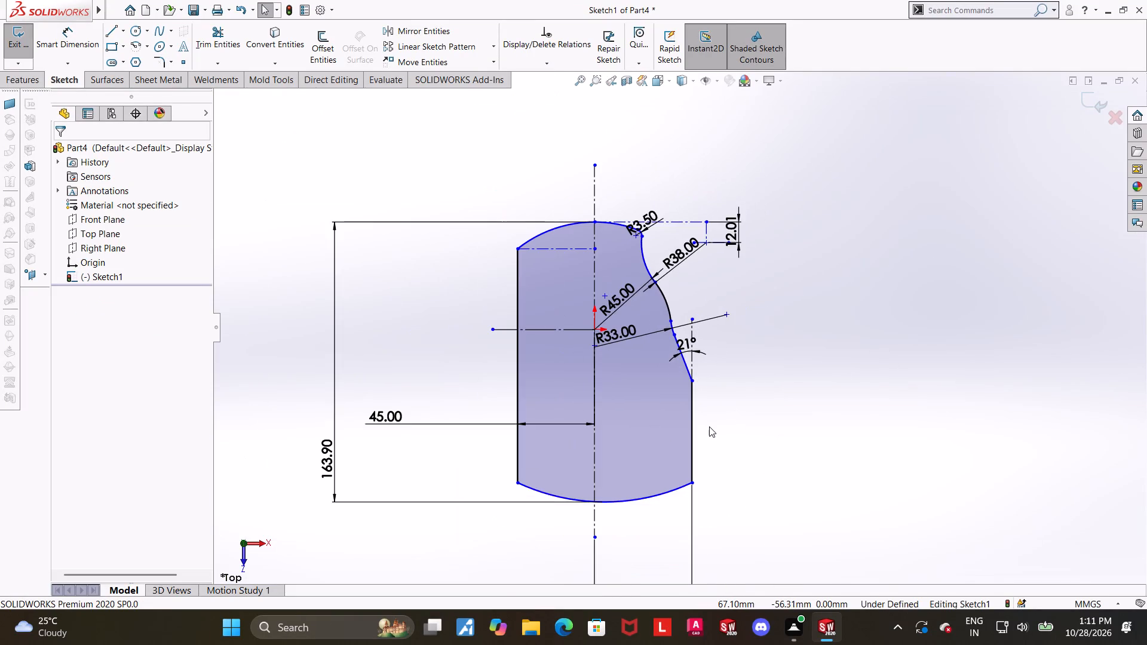
pyautogui.scroll(-1, 709, 426)
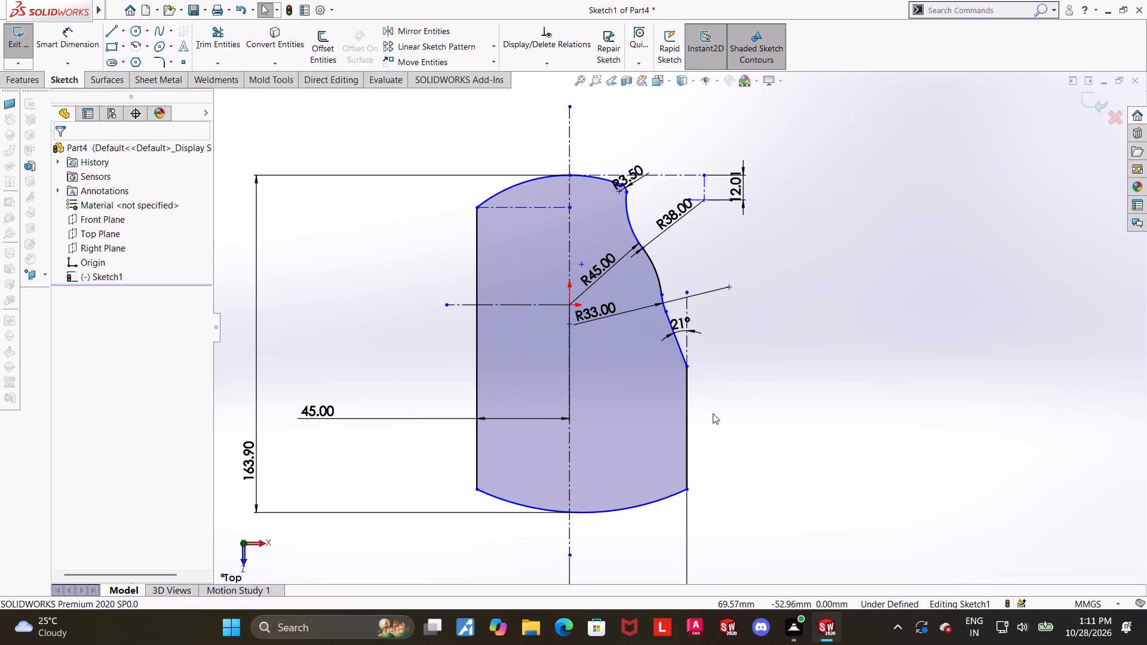
pyautogui.scroll(1, 713, 413)
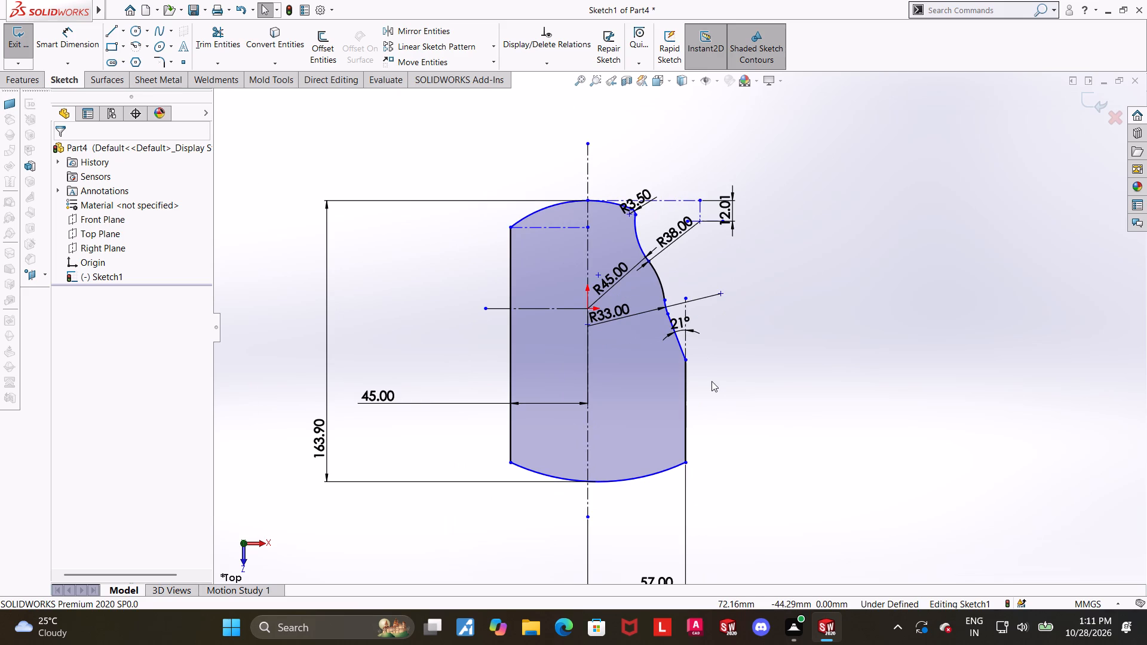
pyautogui.scroll(1, 711, 381)
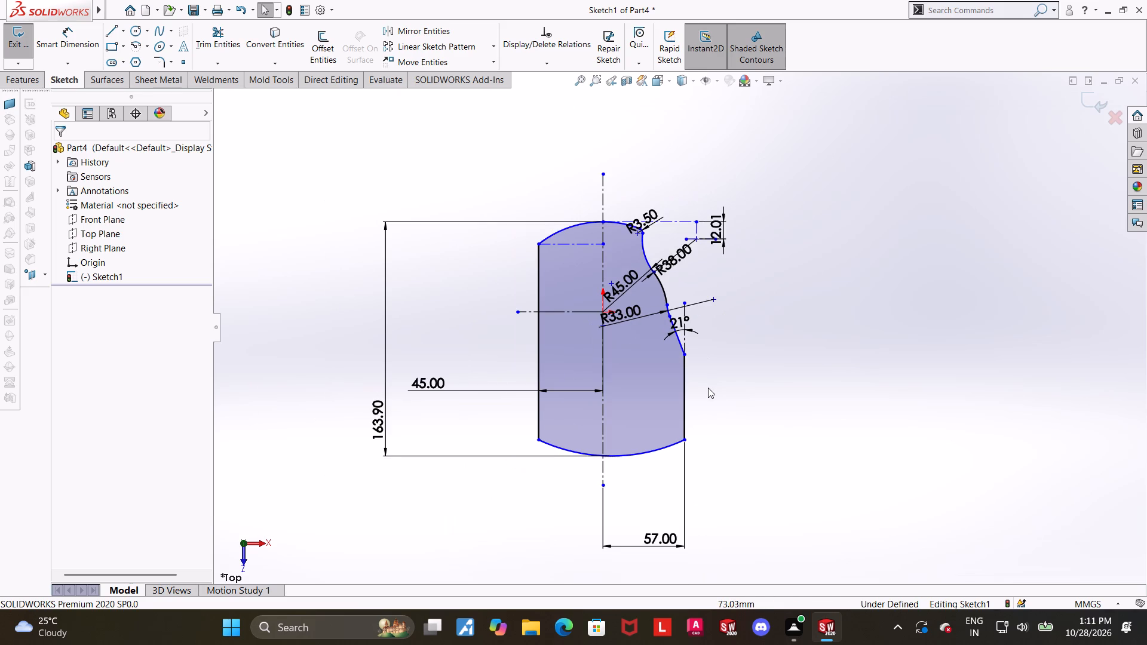
pyautogui.scroll(-2, 709, 388)
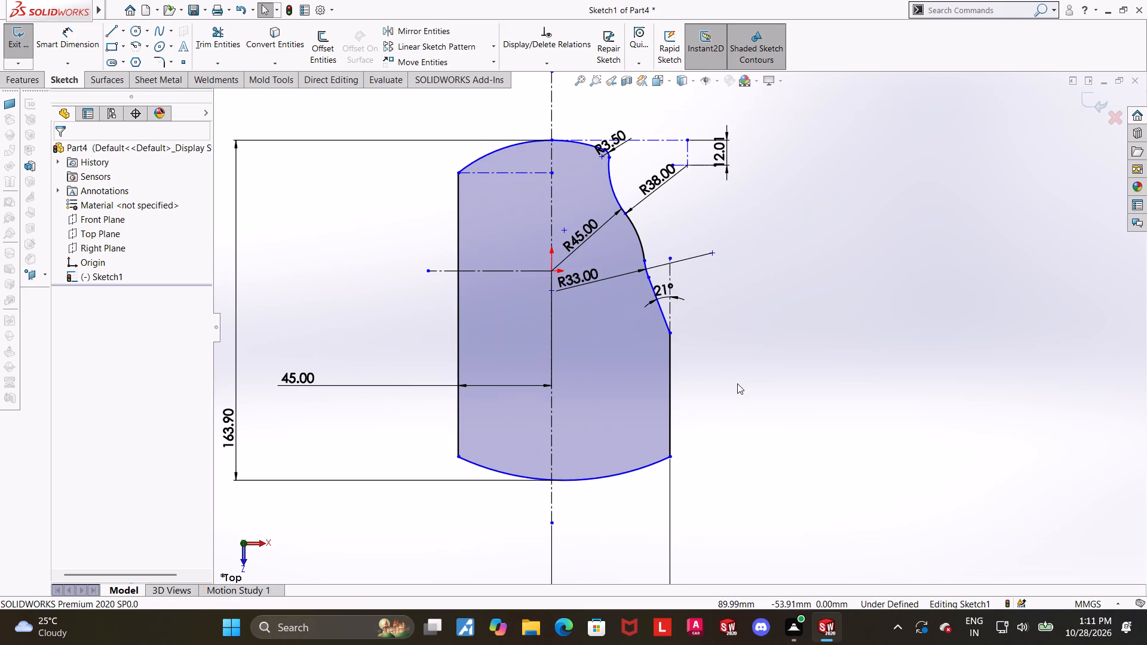
pyautogui.scroll(1, 728, 410)
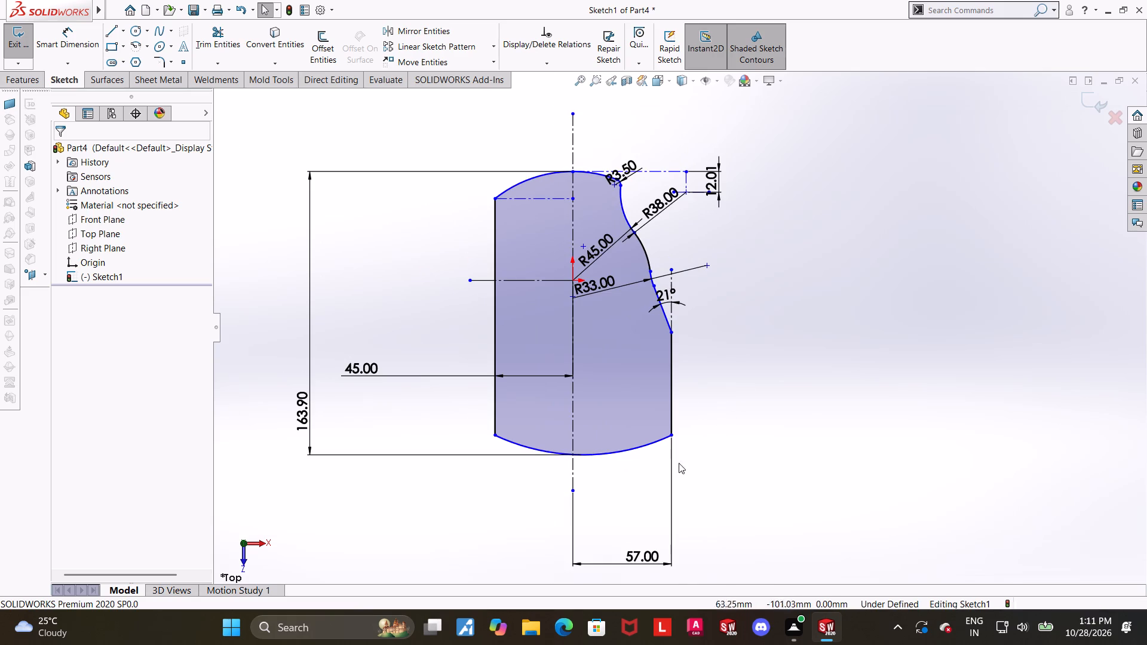
pyautogui.moveTo(673, 435); pyautogui.dragTo(671, 419)
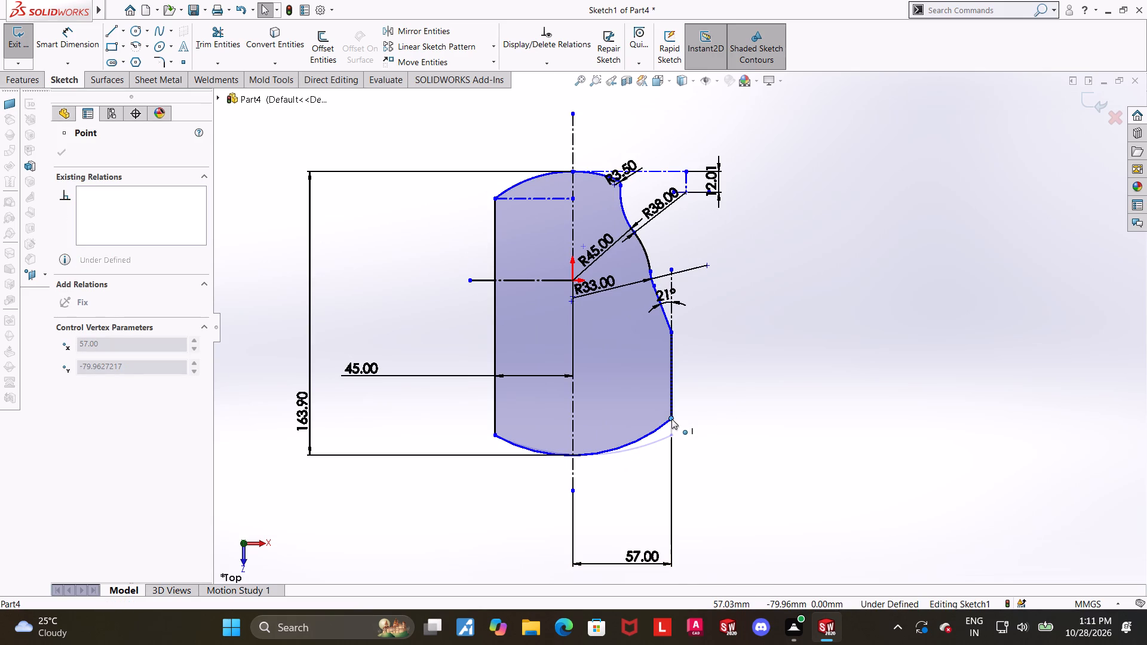
pyautogui.moveTo(671, 419); pyautogui.dragTo(671, 418)
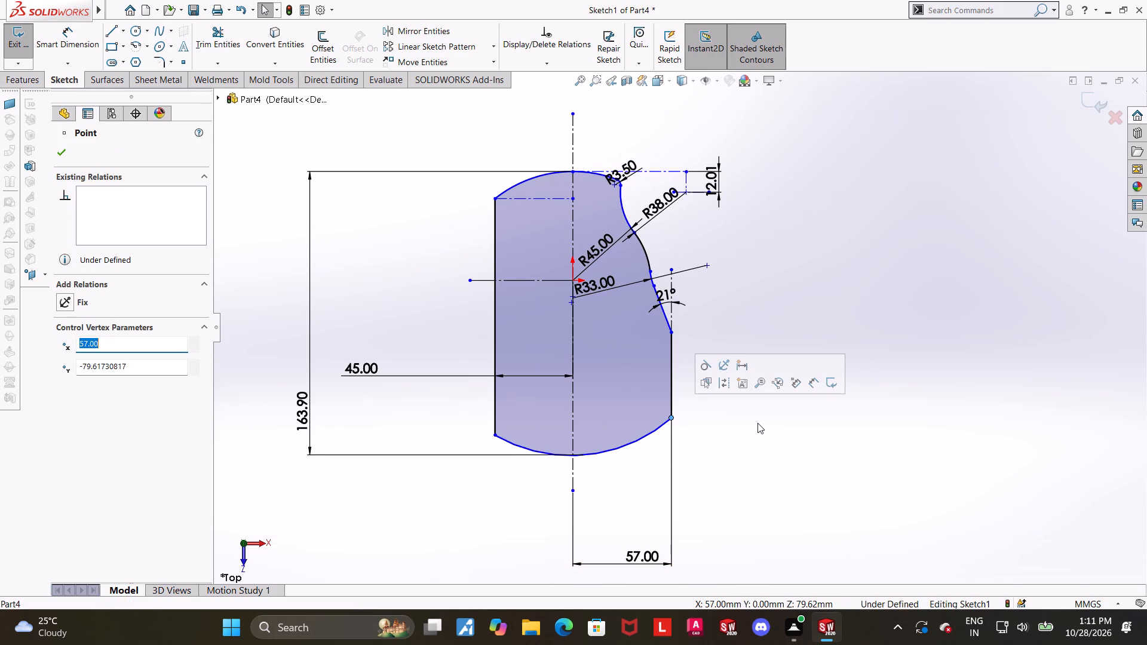
pyautogui.click(764, 452)
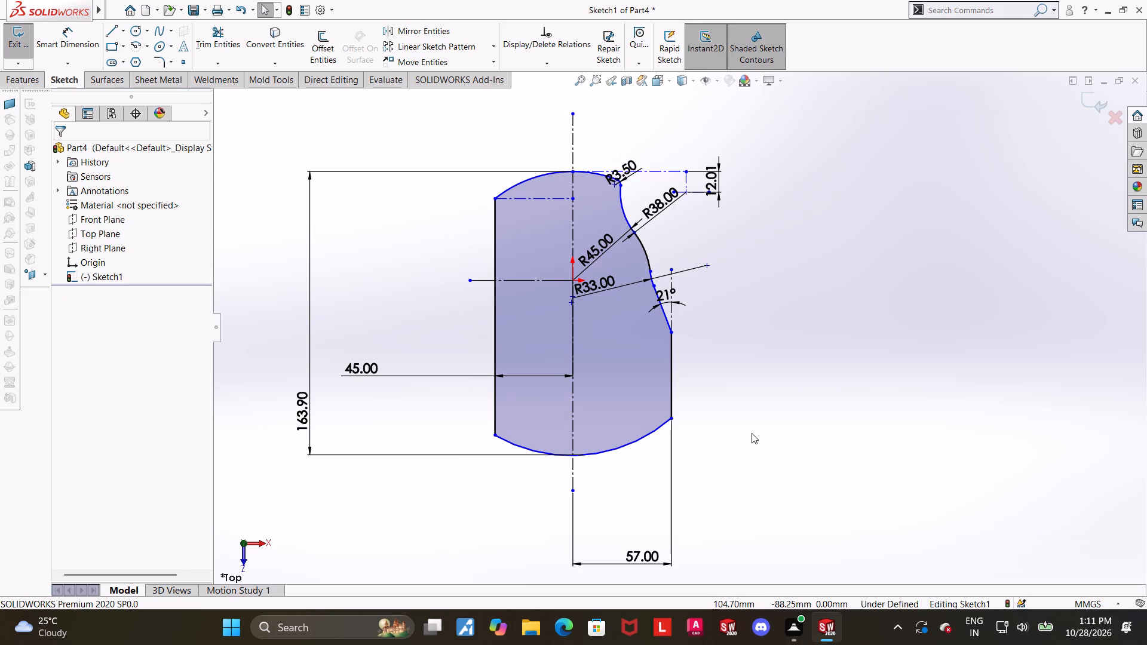
pyautogui.scroll(1, 733, 441)
pyautogui.scroll(-1, 653, 434)
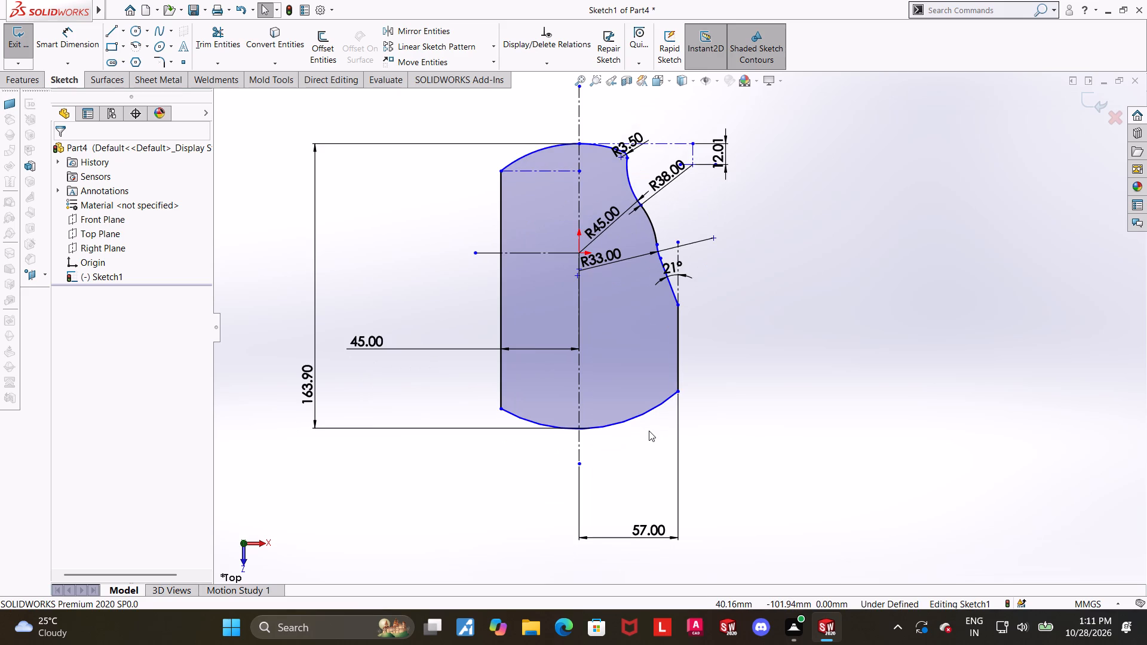
pyautogui.scroll(1, 648, 431)
pyautogui.scroll(-1, 648, 431)
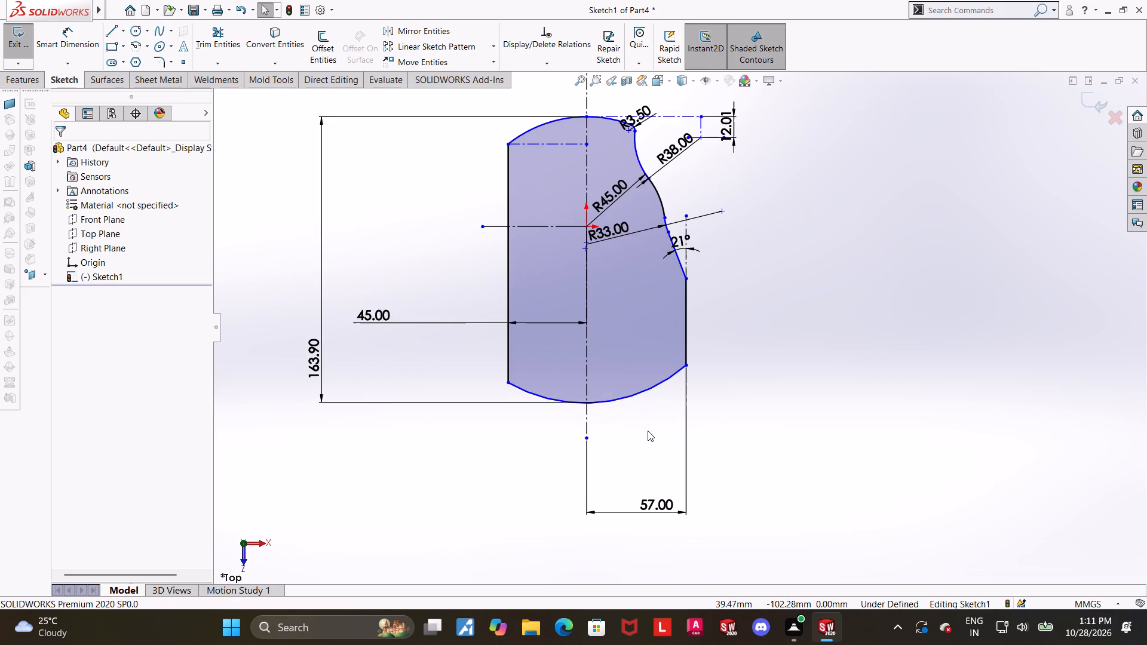
pyautogui.scroll(-1, 628, 397)
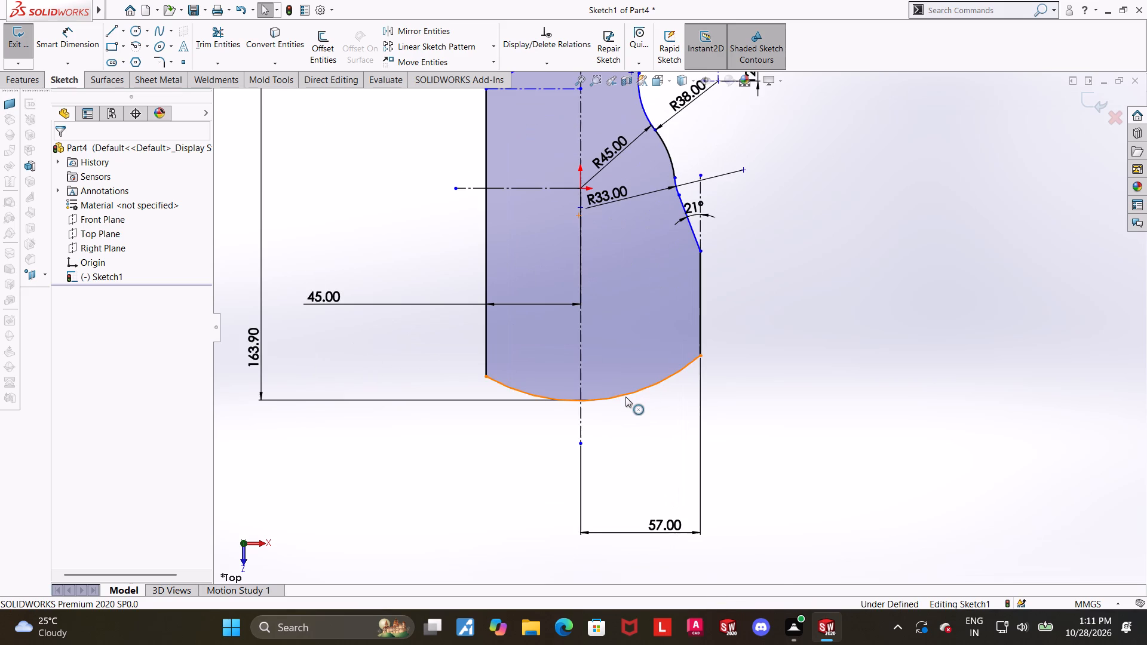
pyautogui.click(701, 353)
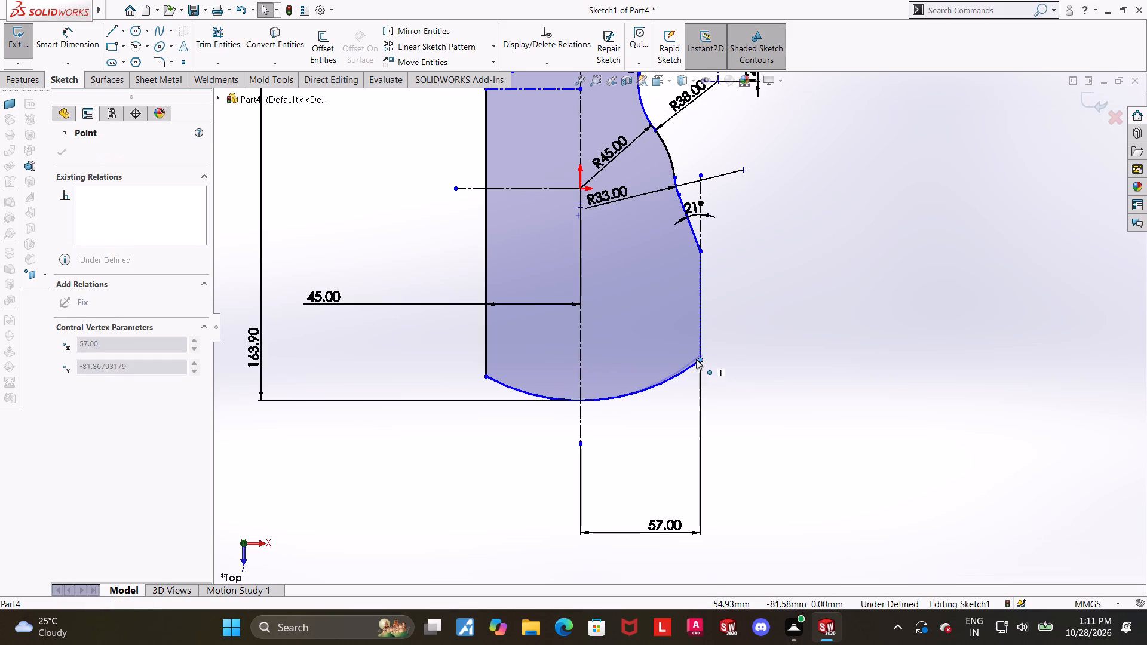
pyautogui.click(834, 398)
pyautogui.scroll(1, 834, 399)
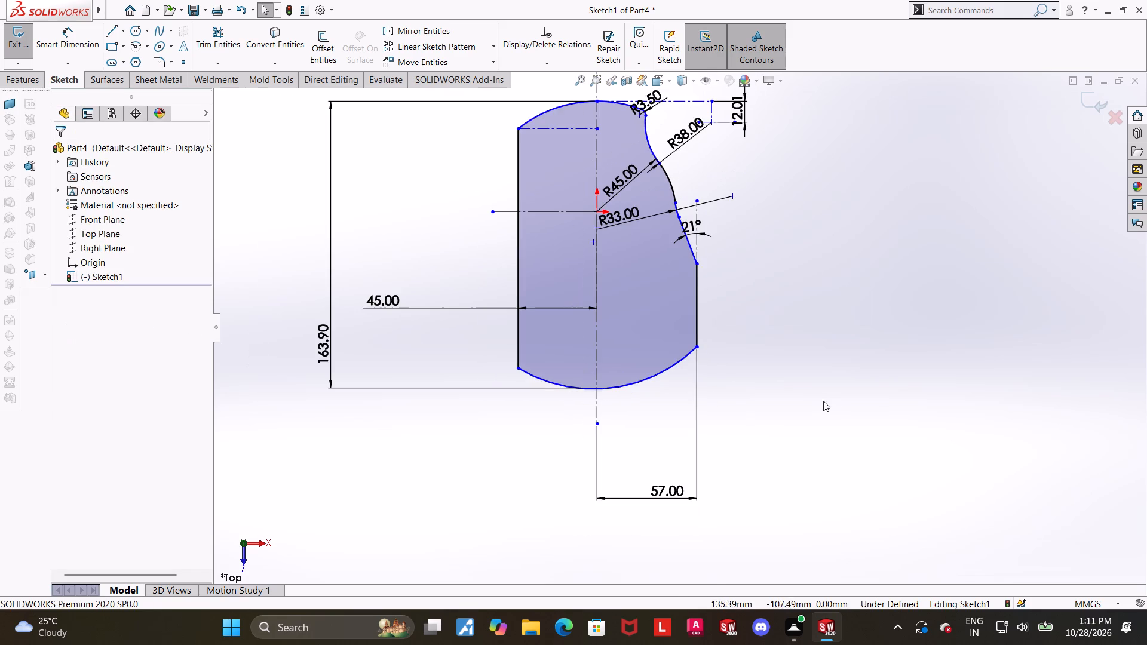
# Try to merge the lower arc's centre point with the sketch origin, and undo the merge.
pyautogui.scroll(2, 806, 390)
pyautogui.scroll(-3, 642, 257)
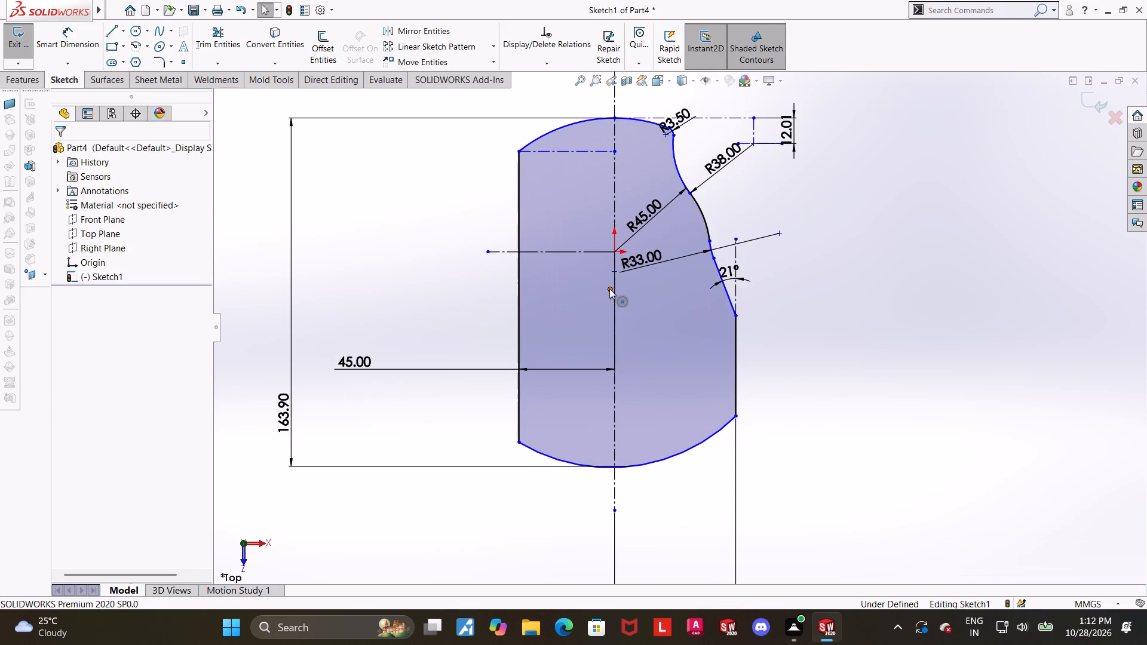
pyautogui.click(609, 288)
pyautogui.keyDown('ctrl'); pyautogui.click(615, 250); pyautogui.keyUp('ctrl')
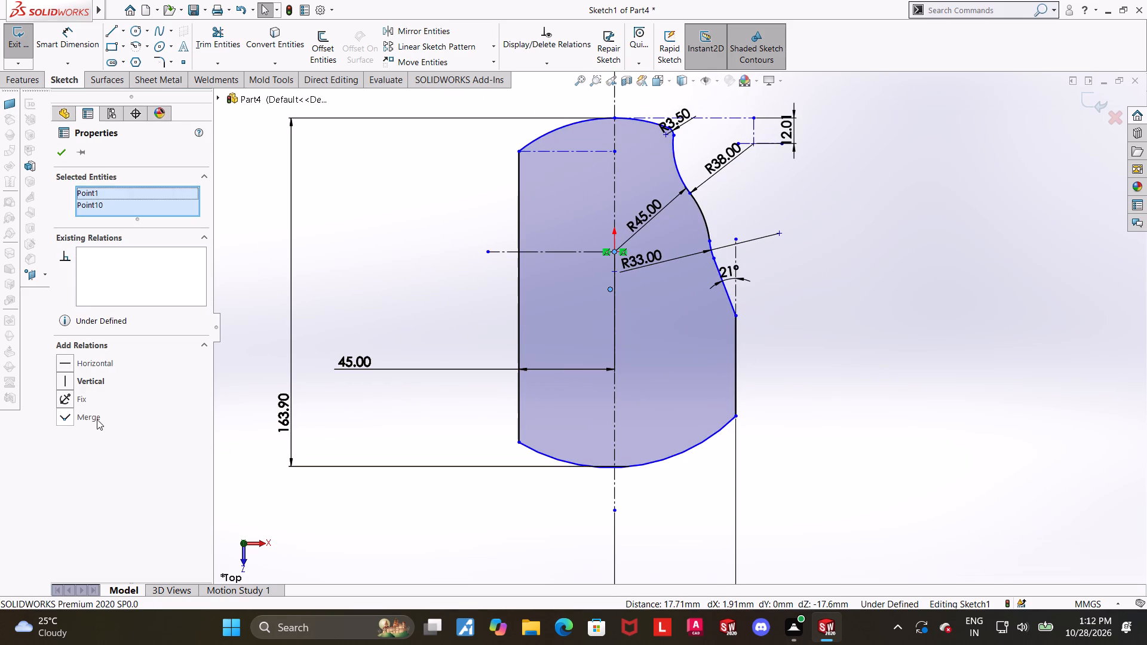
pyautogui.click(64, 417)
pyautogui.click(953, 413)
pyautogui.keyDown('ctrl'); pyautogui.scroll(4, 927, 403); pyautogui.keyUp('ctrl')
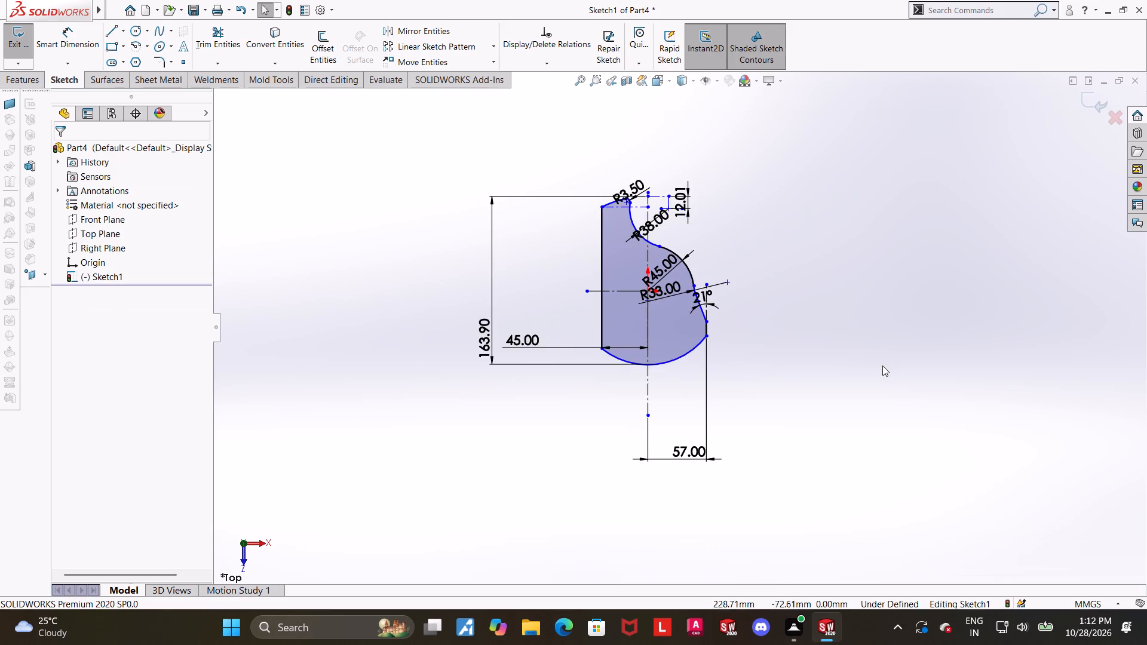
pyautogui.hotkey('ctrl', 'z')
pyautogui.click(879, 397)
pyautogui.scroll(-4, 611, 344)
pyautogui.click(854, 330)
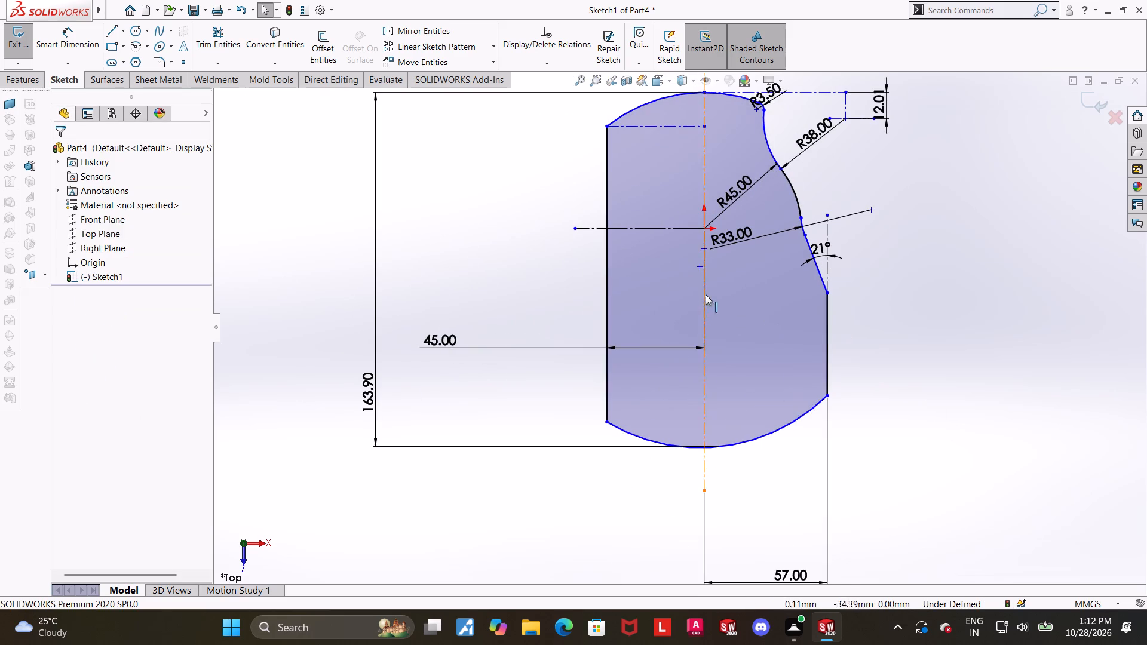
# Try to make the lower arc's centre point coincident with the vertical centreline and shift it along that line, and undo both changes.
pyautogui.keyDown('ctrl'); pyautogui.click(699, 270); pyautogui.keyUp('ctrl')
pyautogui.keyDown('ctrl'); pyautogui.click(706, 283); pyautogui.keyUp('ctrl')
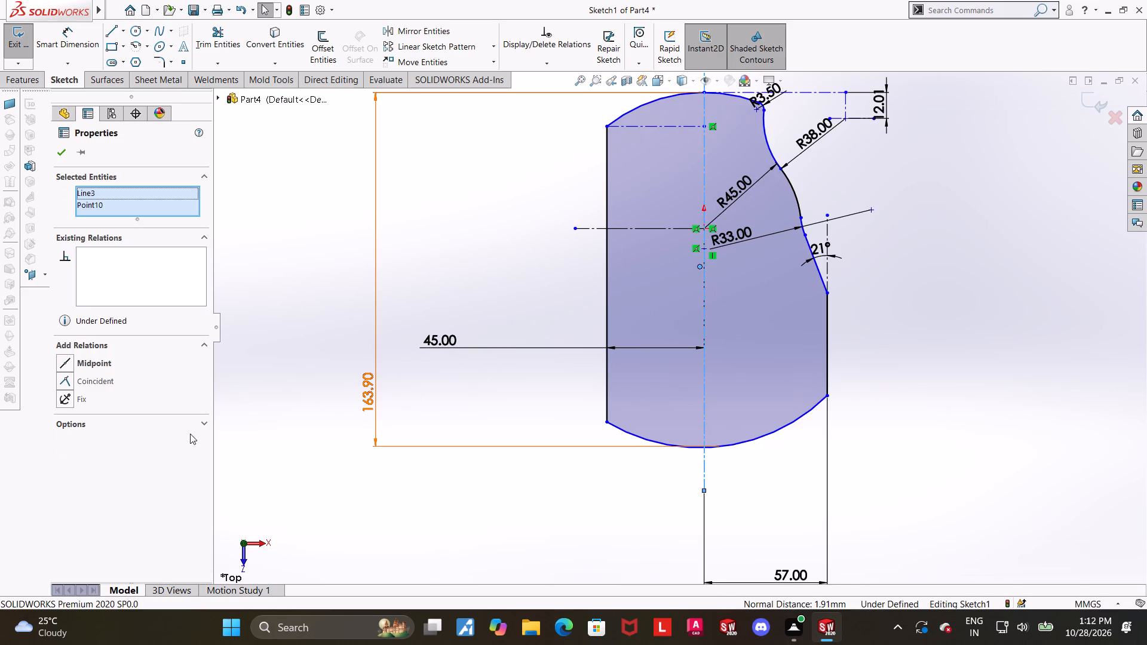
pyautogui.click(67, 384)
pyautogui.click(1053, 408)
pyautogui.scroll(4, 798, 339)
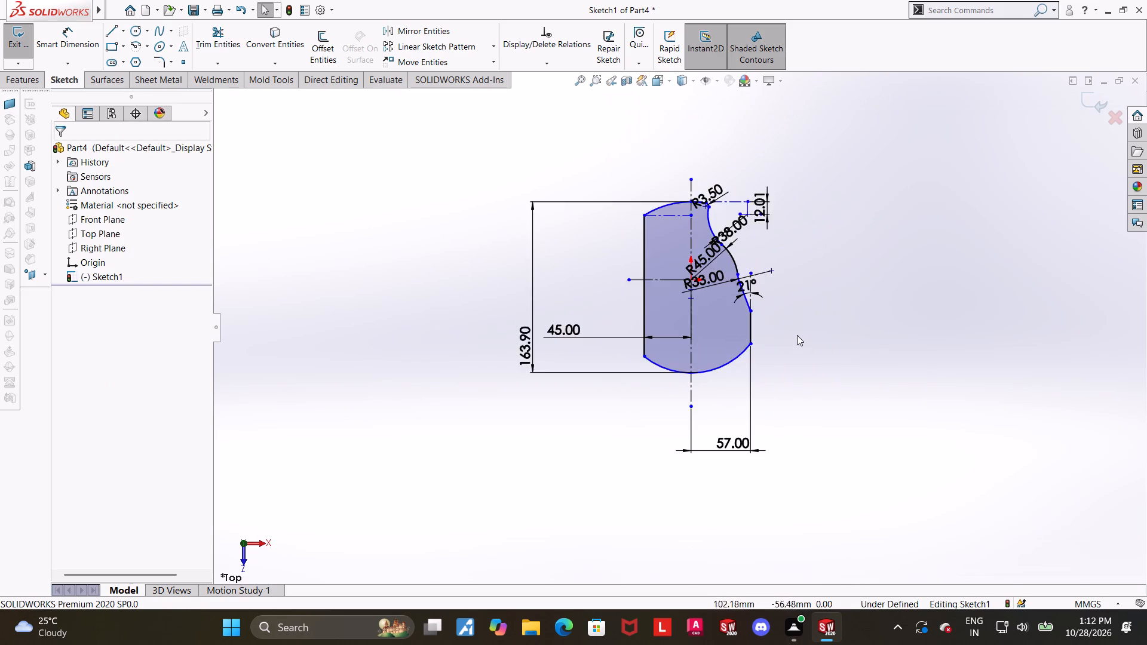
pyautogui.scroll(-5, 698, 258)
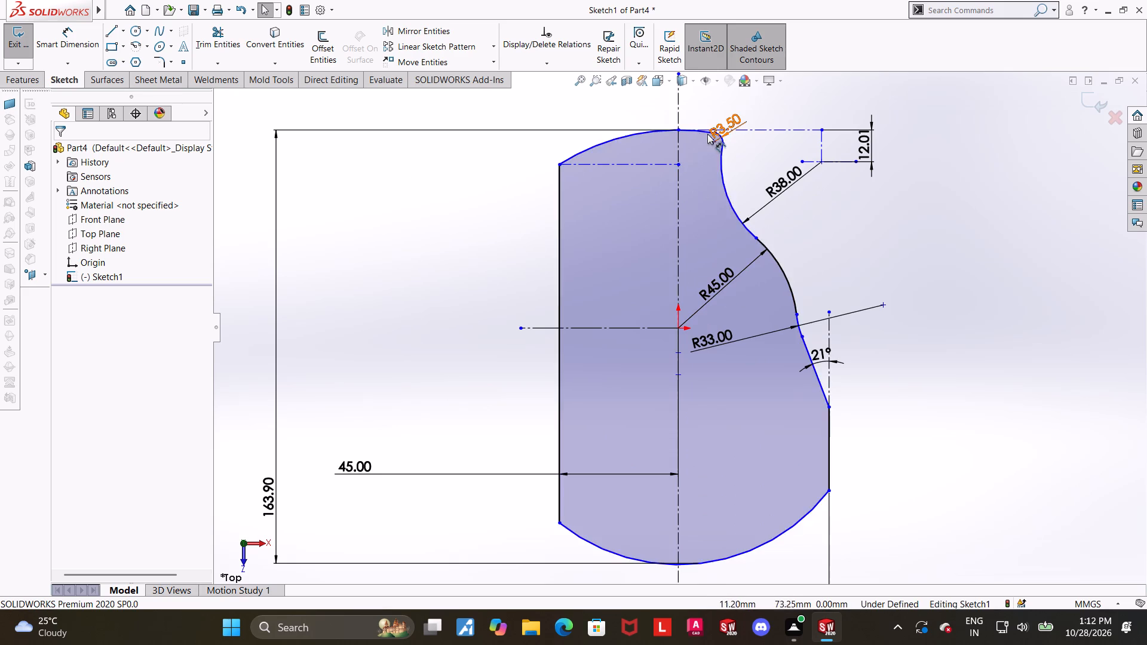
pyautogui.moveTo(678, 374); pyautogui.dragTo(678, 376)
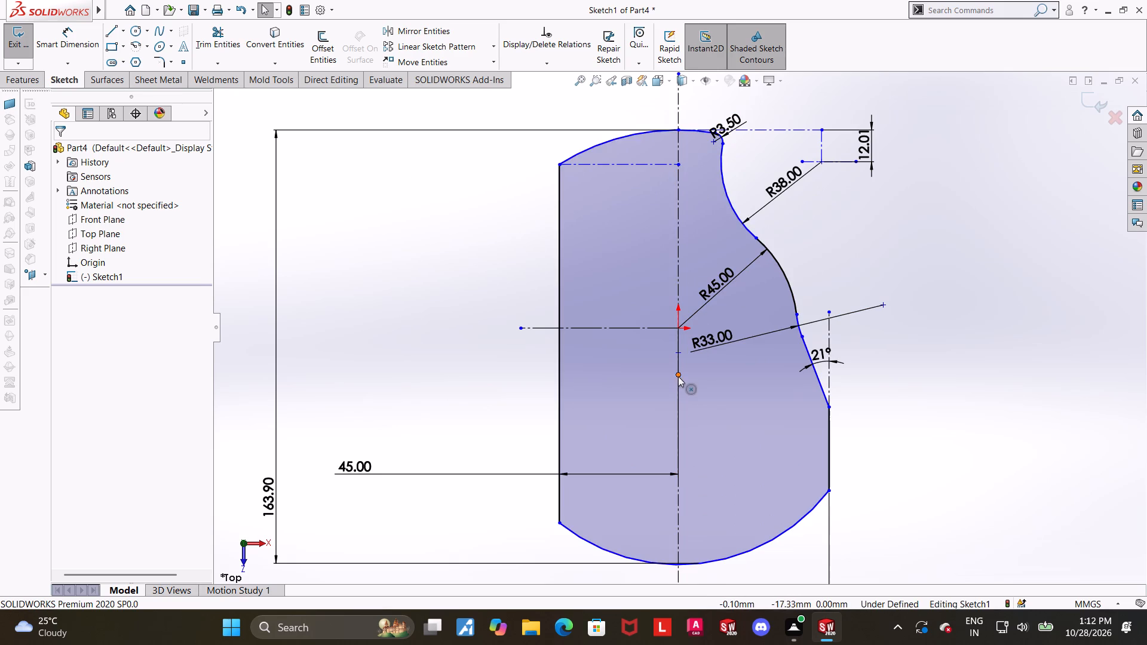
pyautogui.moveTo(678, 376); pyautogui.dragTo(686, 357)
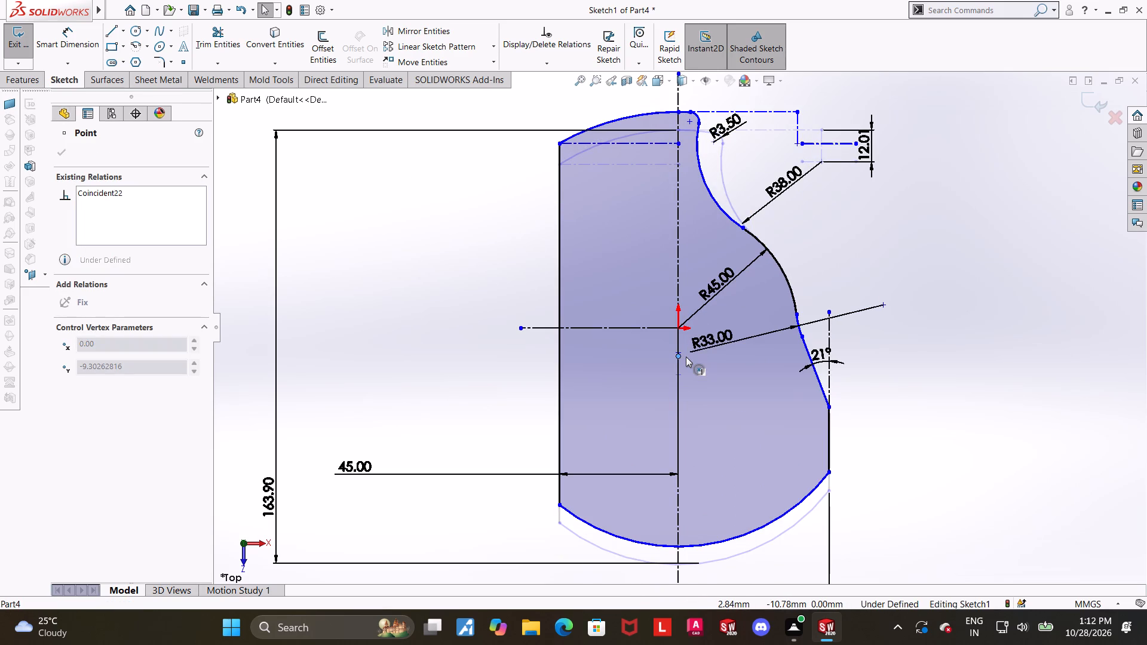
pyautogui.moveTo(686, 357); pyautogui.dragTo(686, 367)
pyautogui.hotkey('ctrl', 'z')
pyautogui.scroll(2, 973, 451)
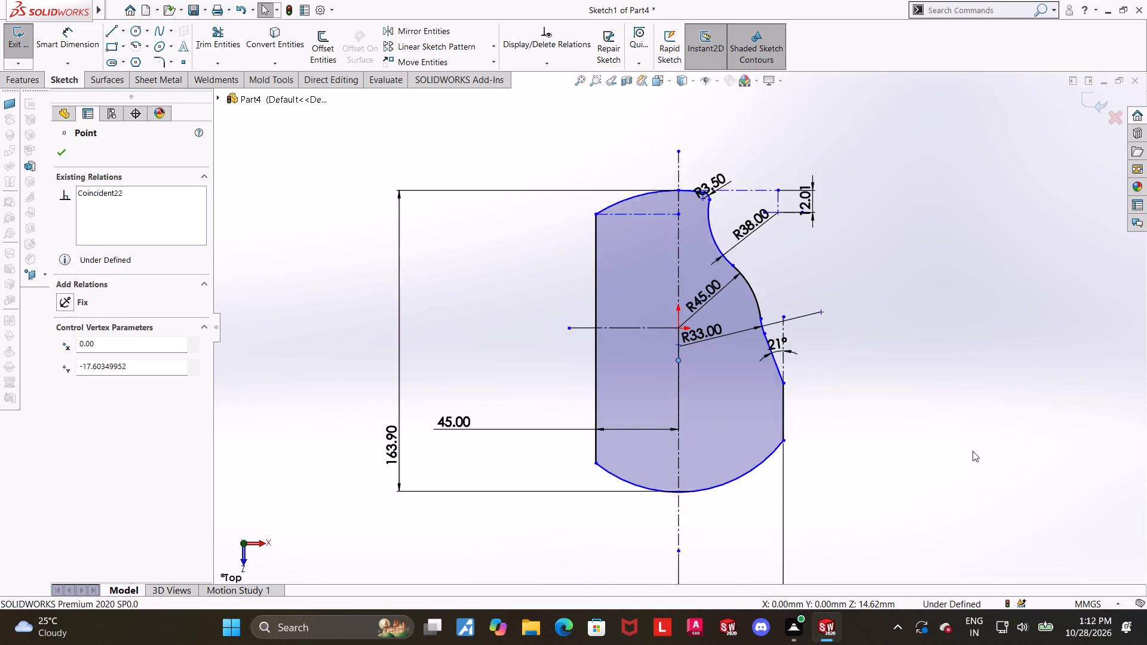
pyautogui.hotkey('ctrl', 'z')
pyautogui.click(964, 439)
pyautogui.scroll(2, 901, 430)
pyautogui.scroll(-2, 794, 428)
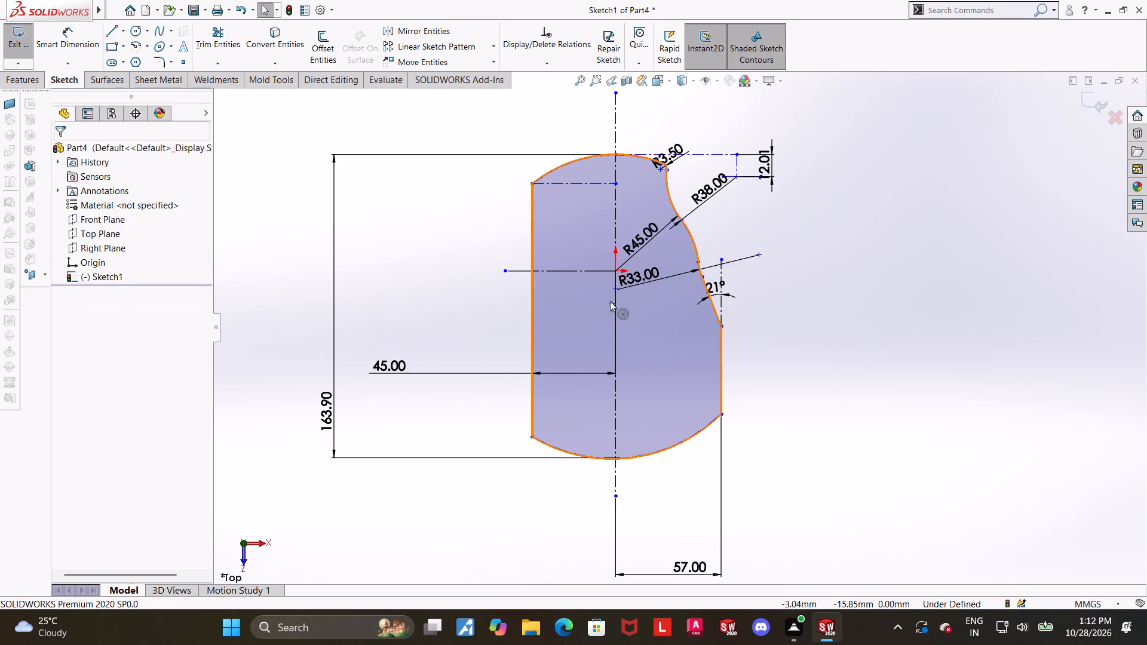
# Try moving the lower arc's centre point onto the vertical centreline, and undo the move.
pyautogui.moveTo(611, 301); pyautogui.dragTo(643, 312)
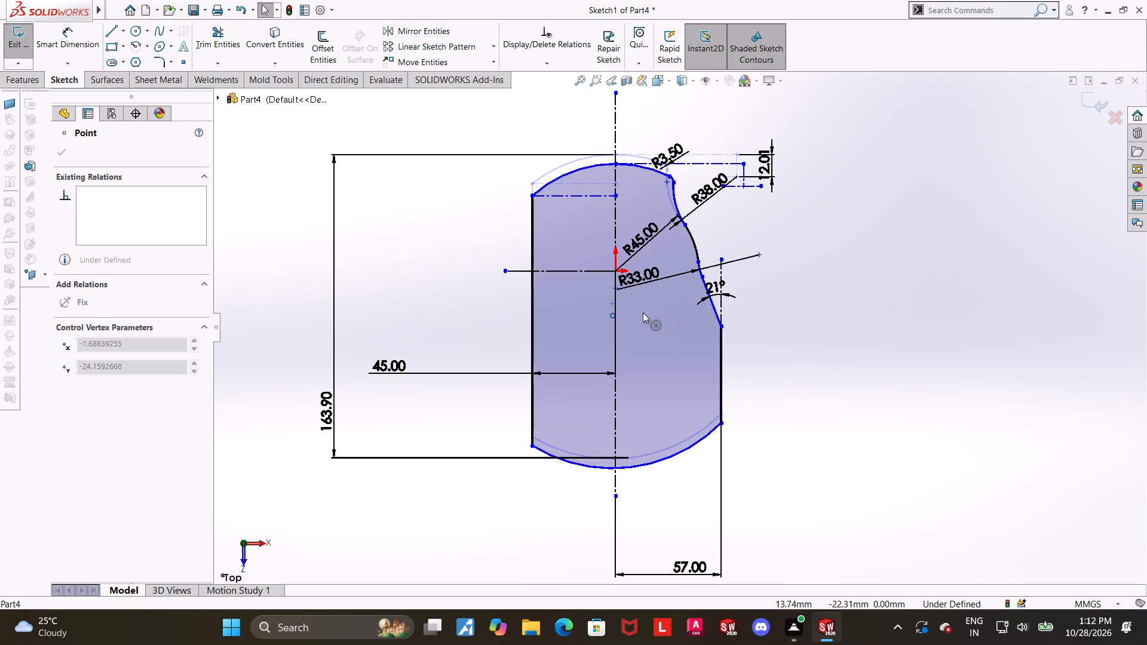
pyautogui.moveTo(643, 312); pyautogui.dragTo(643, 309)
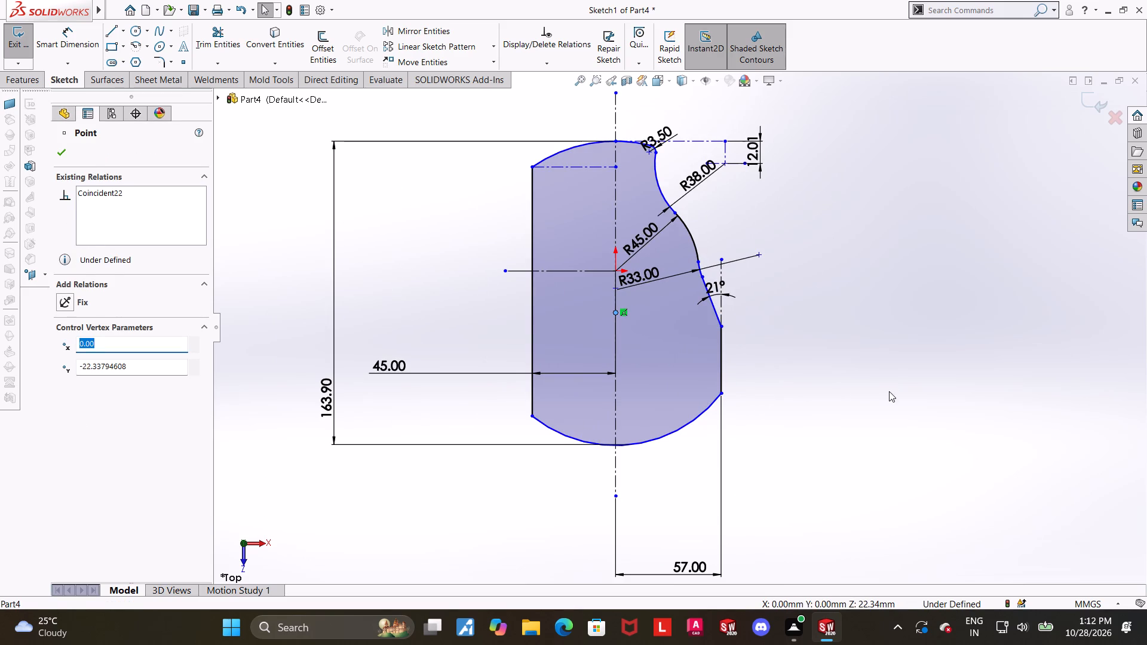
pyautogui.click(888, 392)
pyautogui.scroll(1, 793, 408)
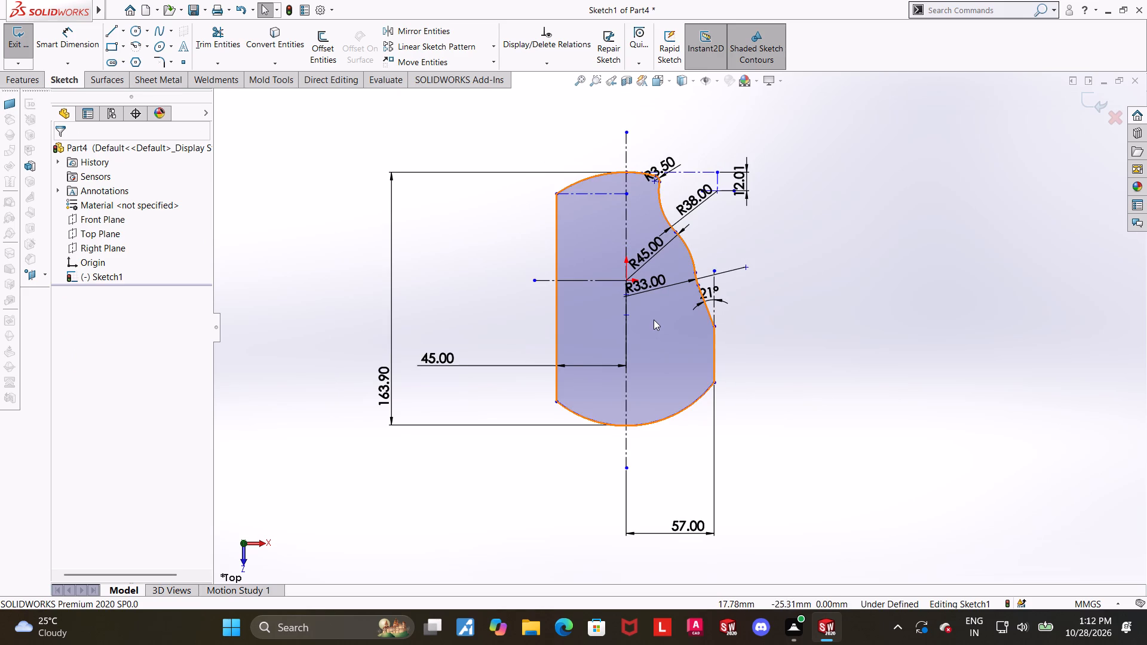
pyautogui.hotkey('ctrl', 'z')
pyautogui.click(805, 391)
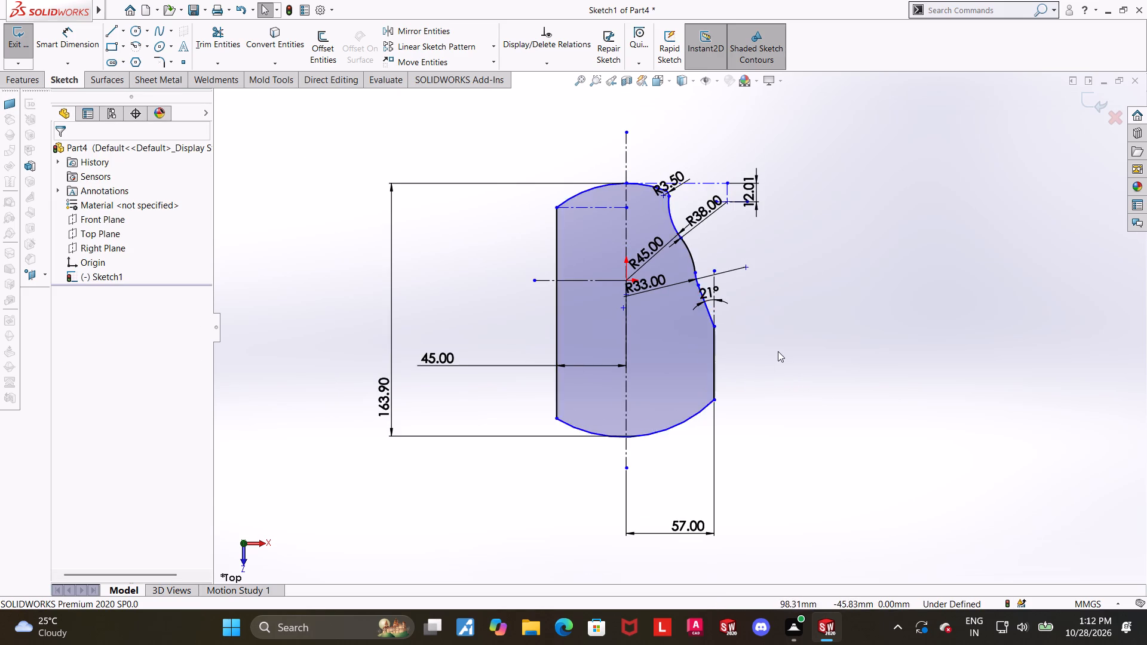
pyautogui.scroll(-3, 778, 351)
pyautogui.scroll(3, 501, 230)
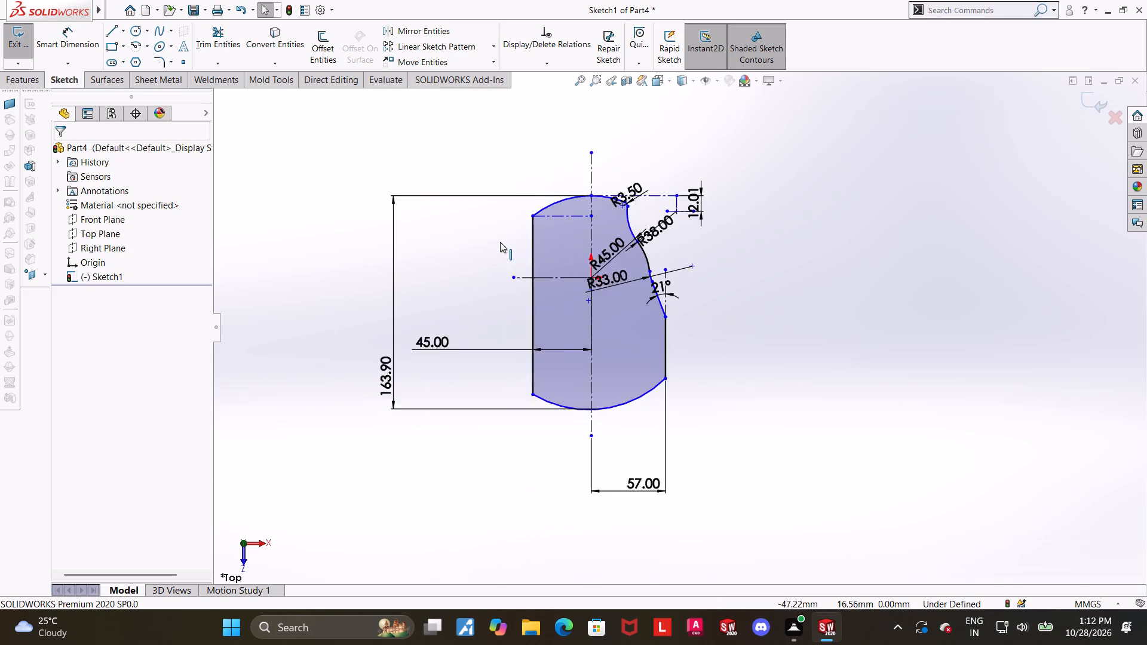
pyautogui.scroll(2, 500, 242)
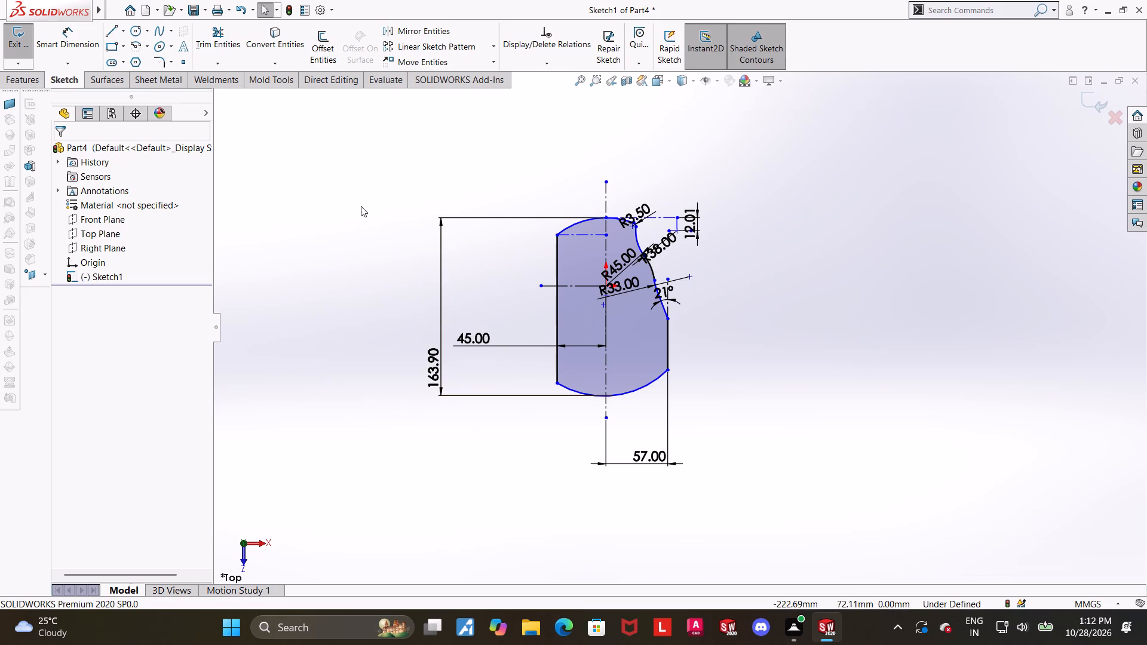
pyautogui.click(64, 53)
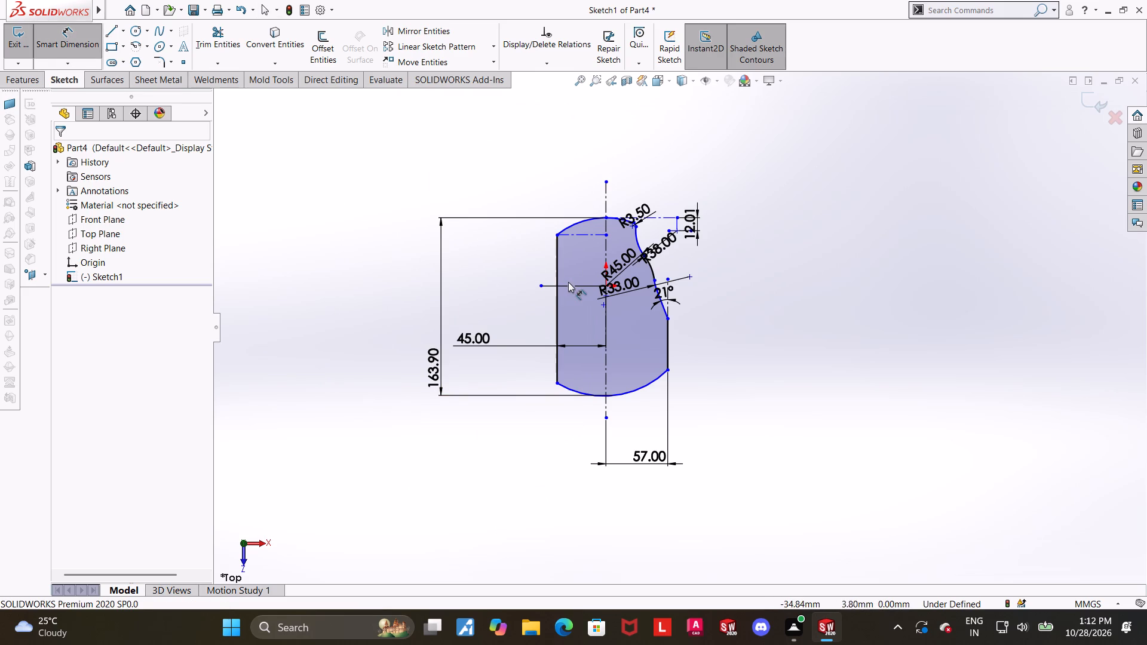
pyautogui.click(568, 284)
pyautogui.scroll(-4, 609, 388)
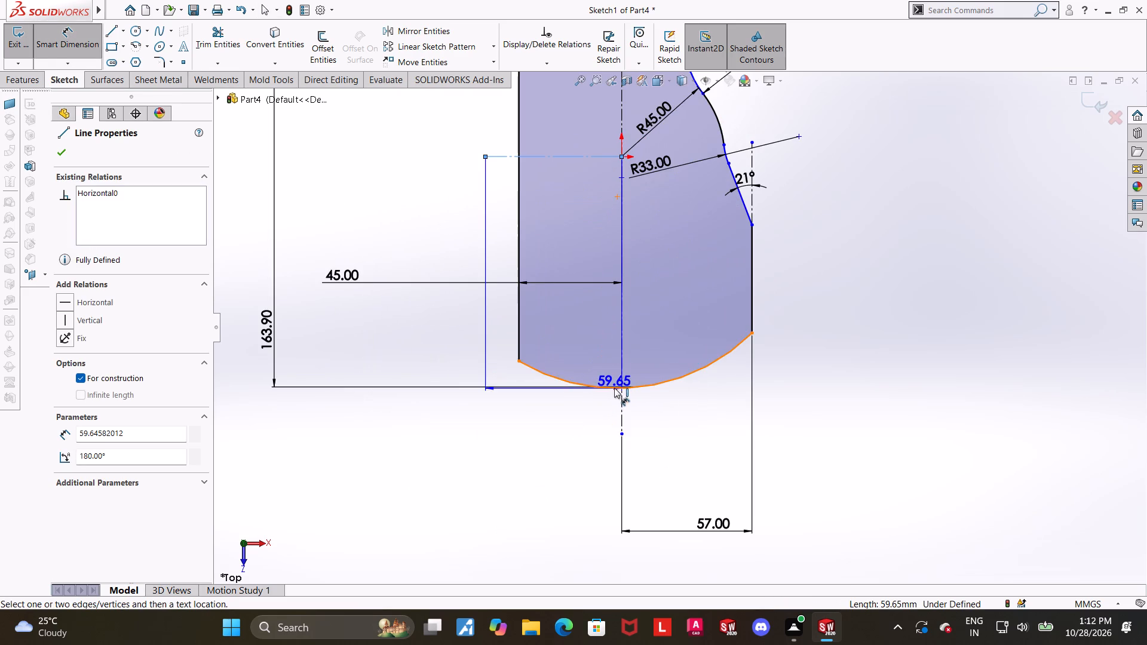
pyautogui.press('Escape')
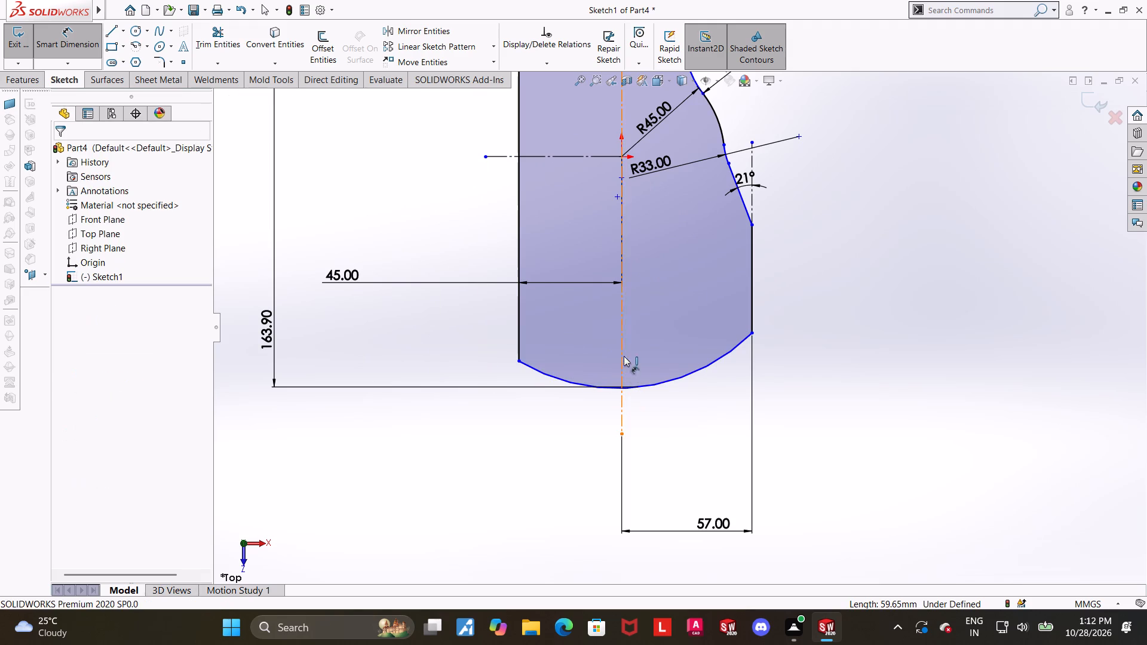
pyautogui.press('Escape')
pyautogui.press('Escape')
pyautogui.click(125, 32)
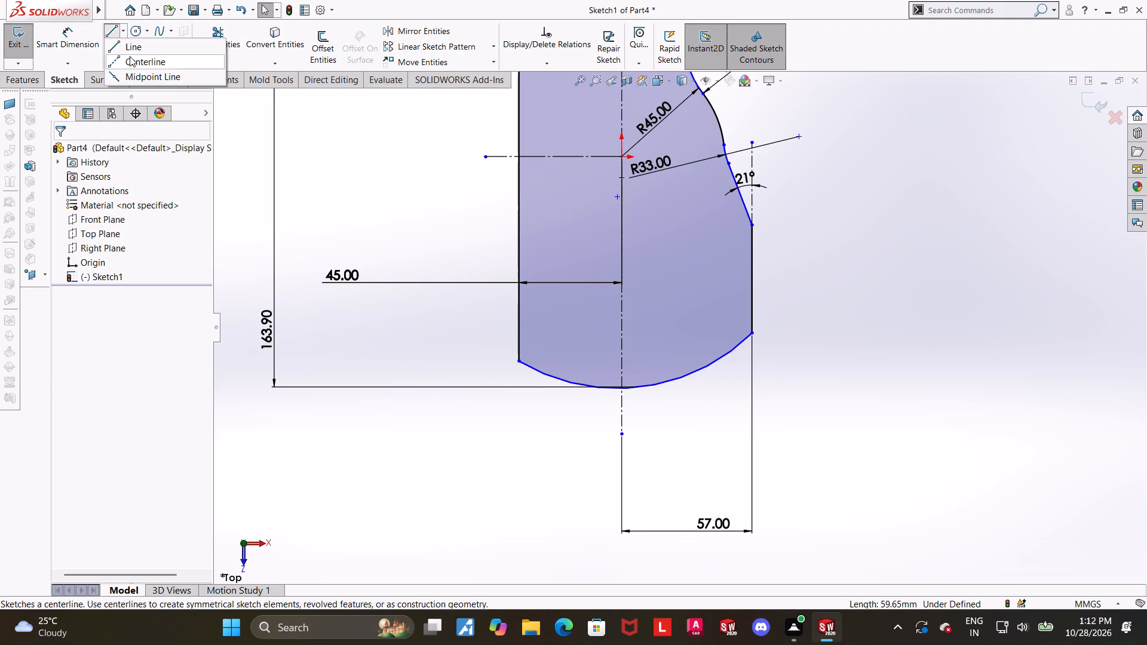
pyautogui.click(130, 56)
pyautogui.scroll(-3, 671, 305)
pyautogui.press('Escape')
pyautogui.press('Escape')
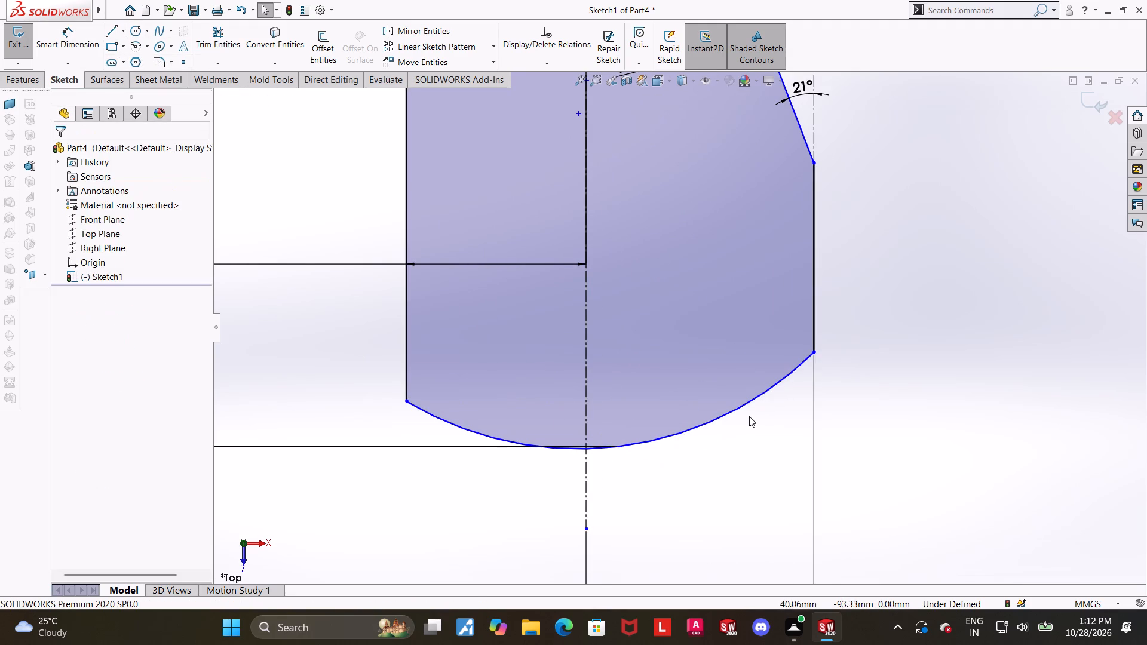
# Move the lower arc slightly upward towards the origin so that the profile's bottom curve flattens.
pyautogui.scroll(4, 749, 416)
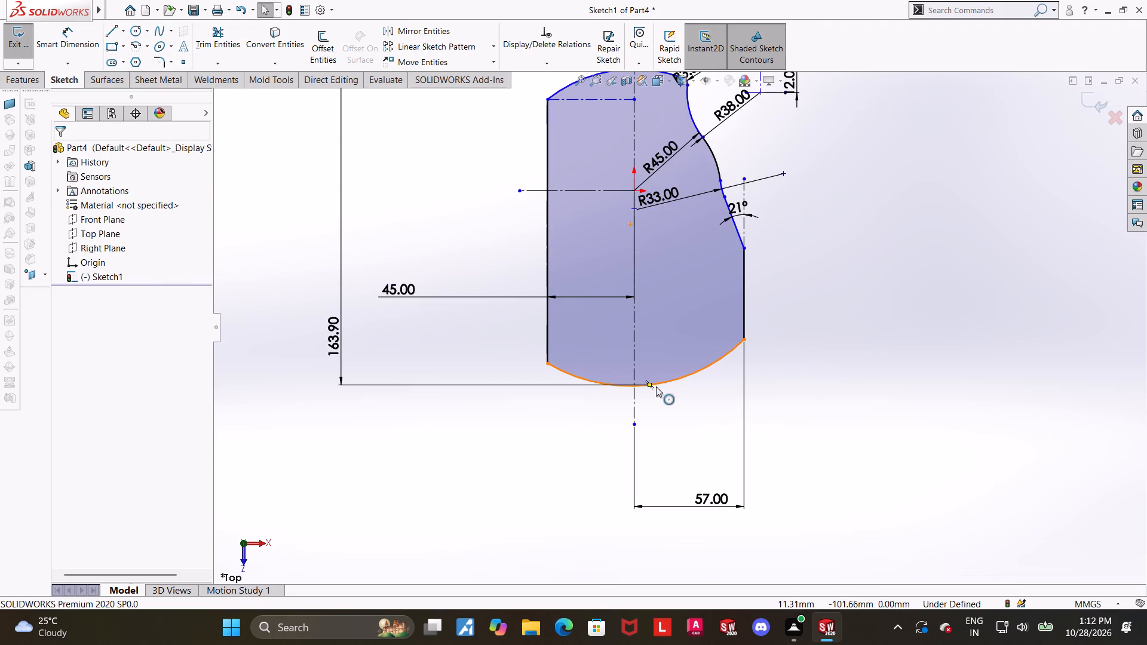
pyautogui.moveTo(656, 386); pyautogui.dragTo(656, 373)
pyautogui.press('Escape')
# Delete the 163.90 mm overall height dimension between the upper and lower arcs.
pyautogui.rightClick(328, 312)
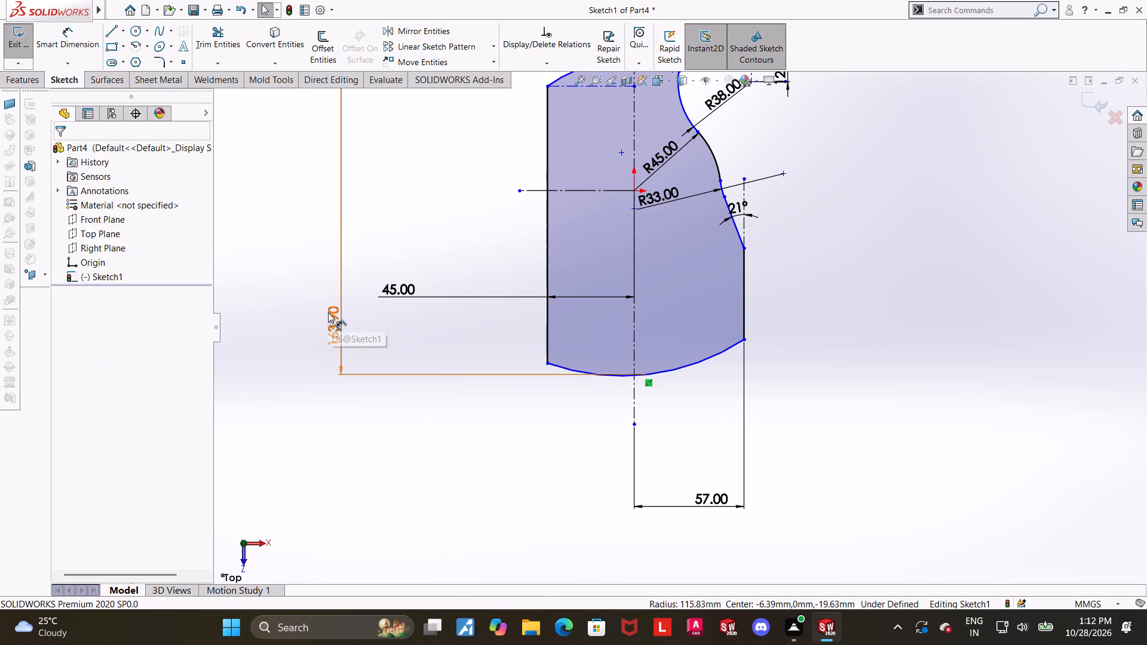
pyautogui.click(367, 462)
pyautogui.press('Escape')
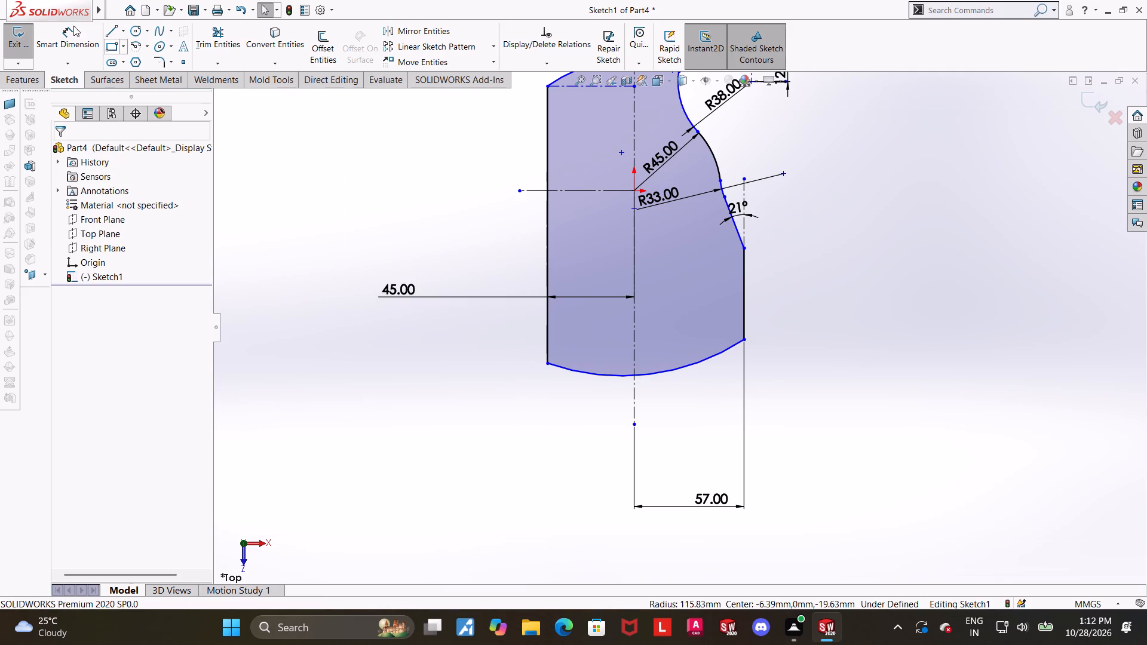
# Sketch a horizontal construction centreline just below the lower arc, from the vertical centreline out past the profile's left side.
pyautogui.click(122, 30)
pyautogui.click(130, 63)
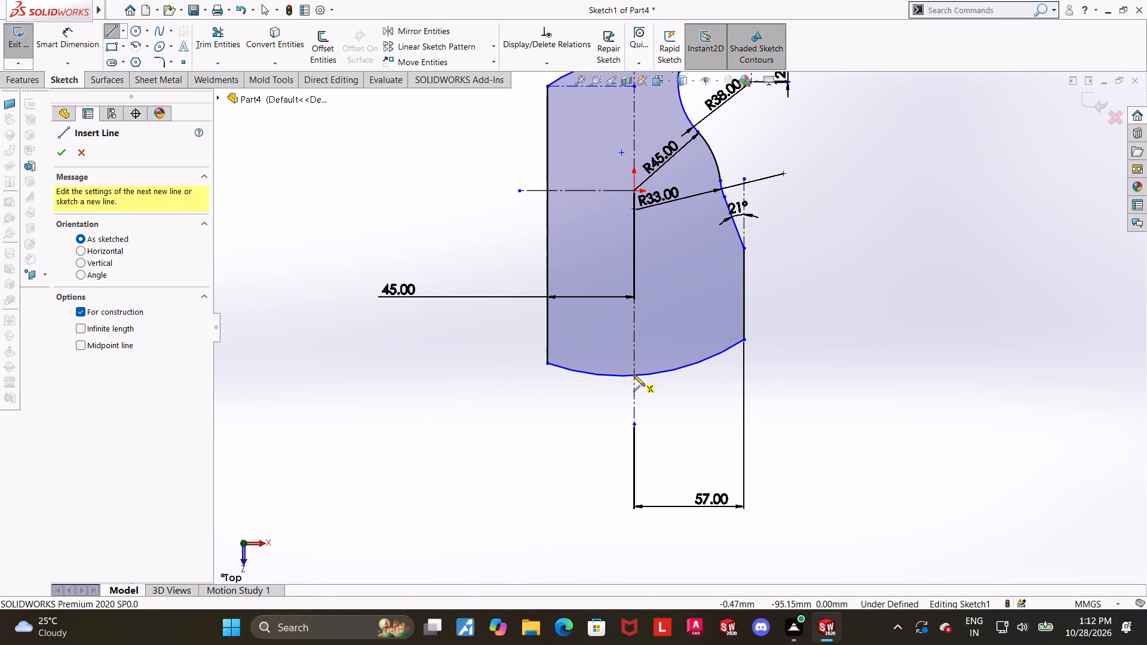
pyautogui.click(634, 382)
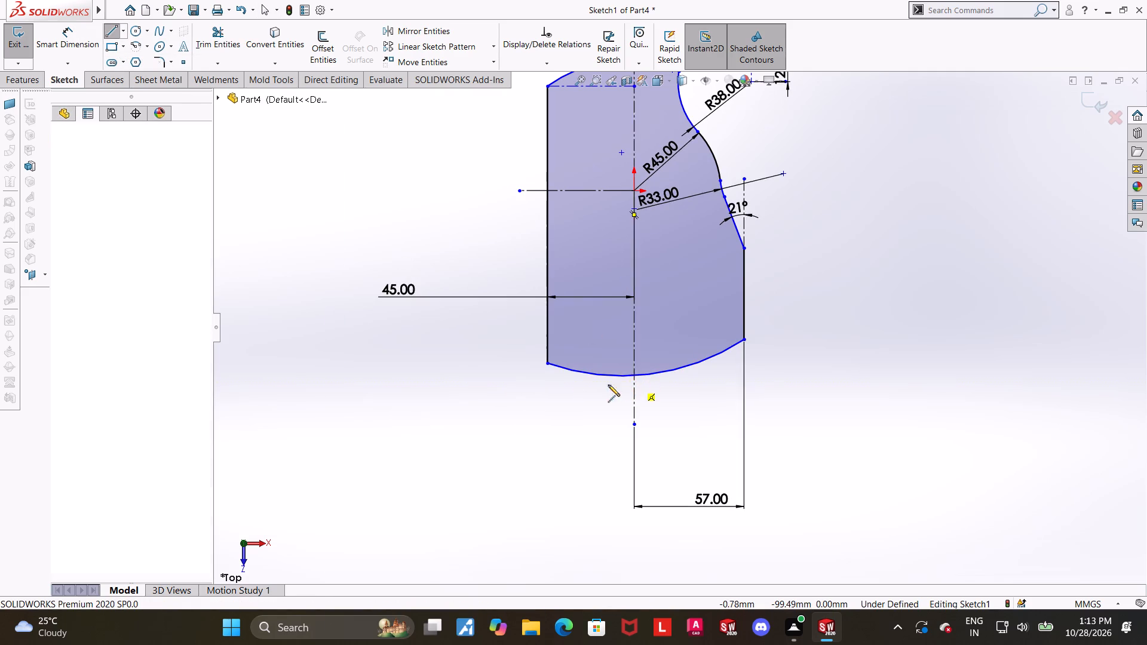
pyautogui.click(450, 384)
pyautogui.press('Escape')
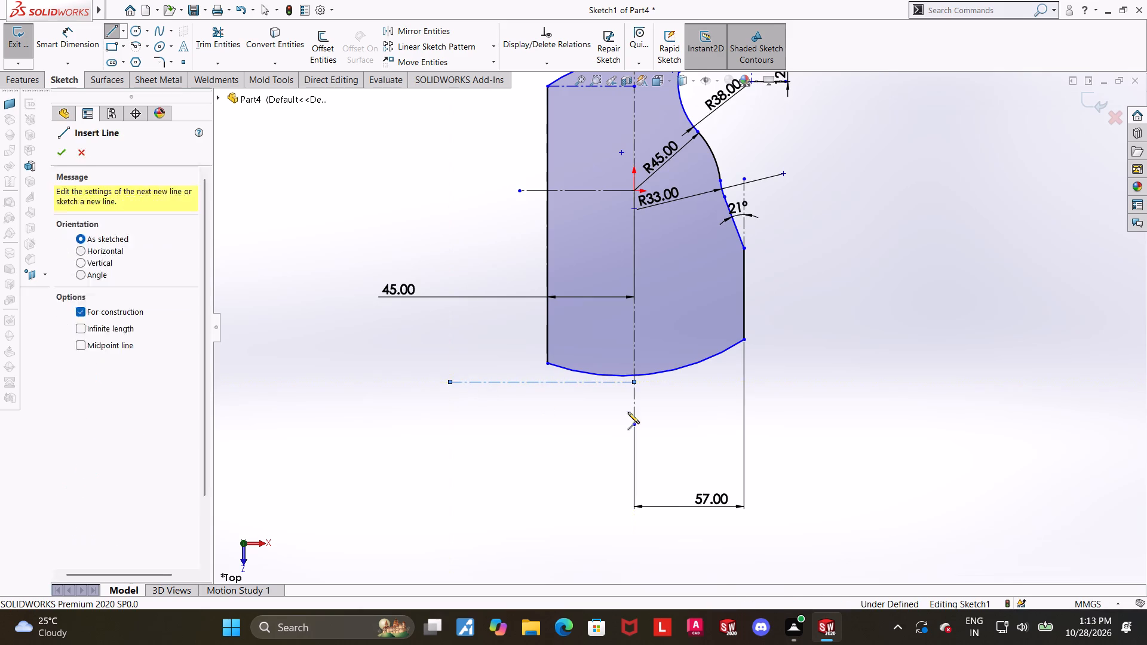
pyautogui.press('Escape')
# Raise the lower arc's left endpoint along the left vertical line and make the arc tangent to the new horizontal centreline.
pyautogui.scroll(-4, 646, 348)
pyautogui.moveTo(476, 373); pyautogui.dragTo(475, 340)
pyautogui.press('Escape')
pyautogui.click(692, 383)
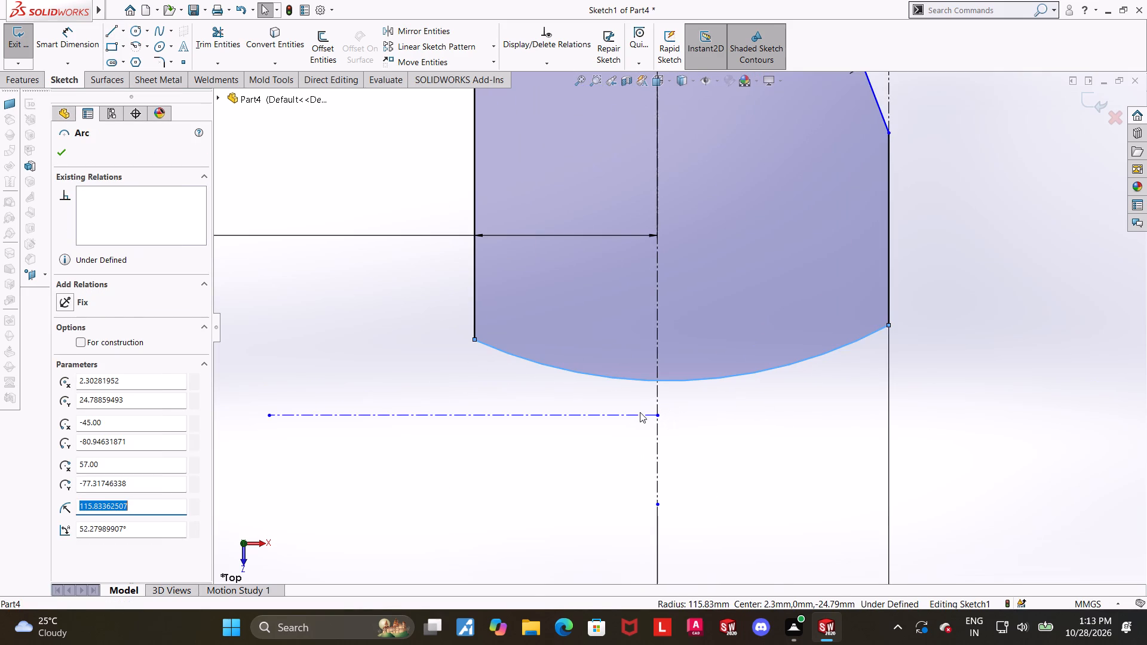
pyautogui.keyDown('ctrl'); pyautogui.click(639, 417); pyautogui.keyUp('ctrl')
pyautogui.click(65, 360)
pyautogui.scroll(5, 812, 417)
pyautogui.click(921, 393)
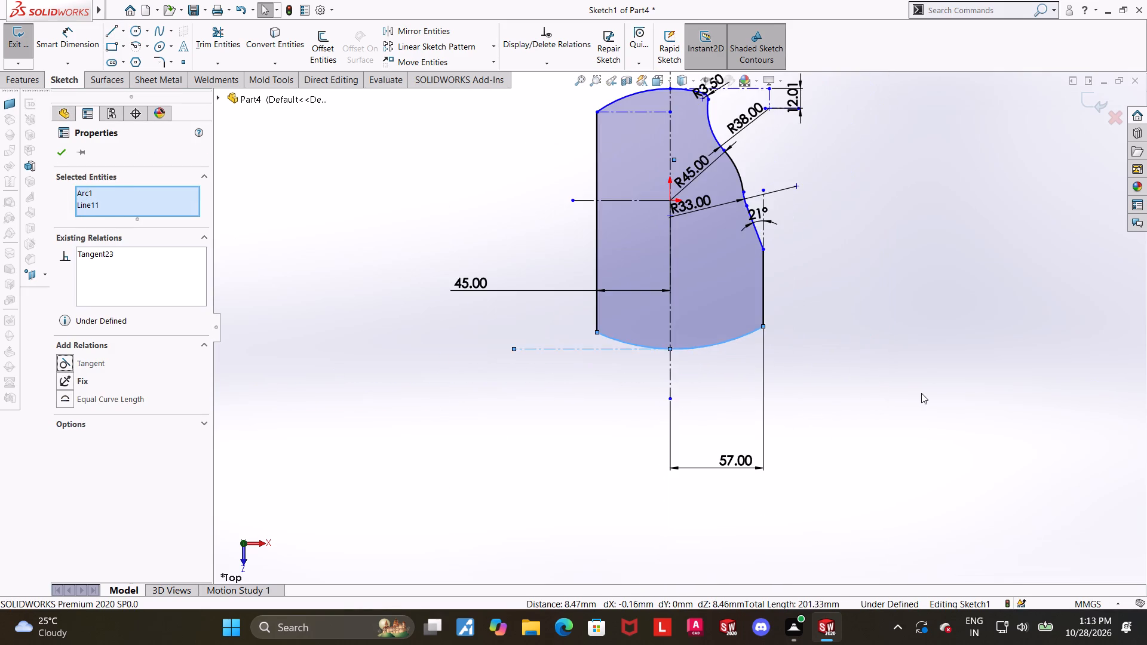
# Dimension the distance between the lower horizontal centreline and the horizontal centreline through the origin as 37.5+66.4 mm.
pyautogui.scroll(4, 877, 345)
pyautogui.scroll(-3, 701, 240)
pyautogui.click(82, 36)
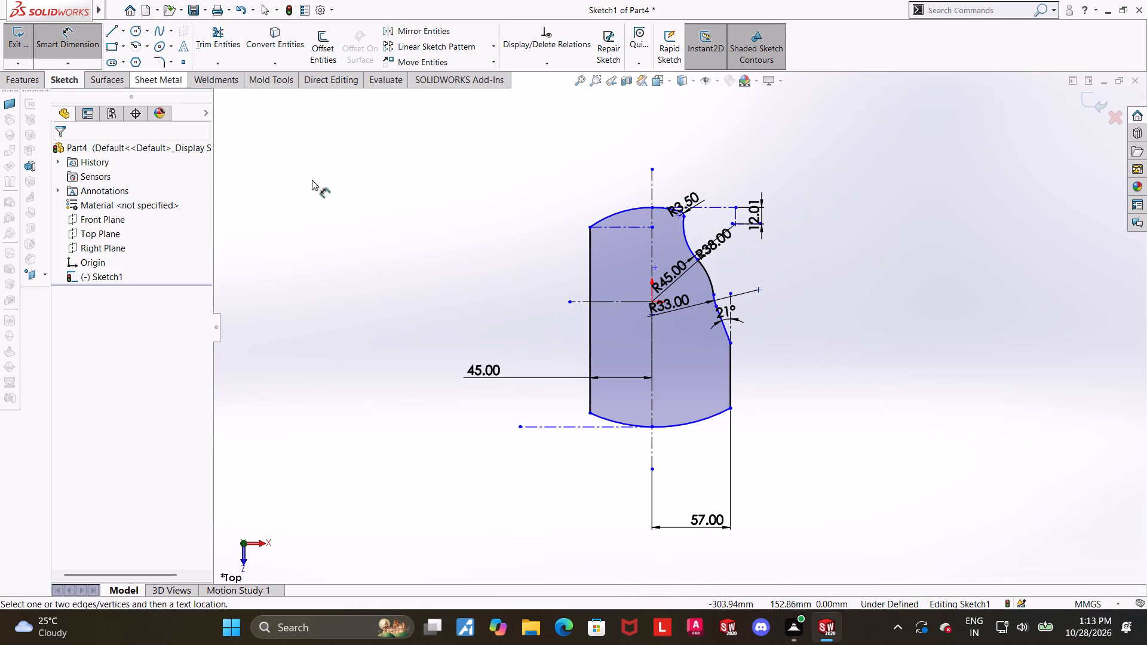
pyautogui.click(569, 430)
pyautogui.click(595, 302)
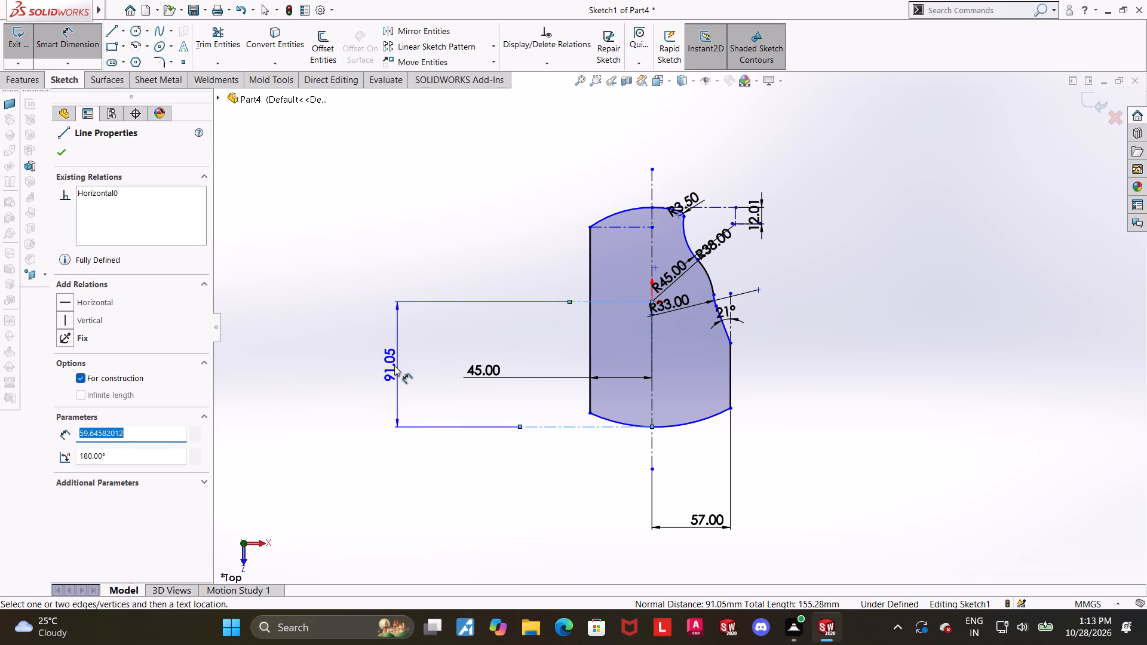
pyautogui.click(394, 365)
pyautogui.write('37.5')
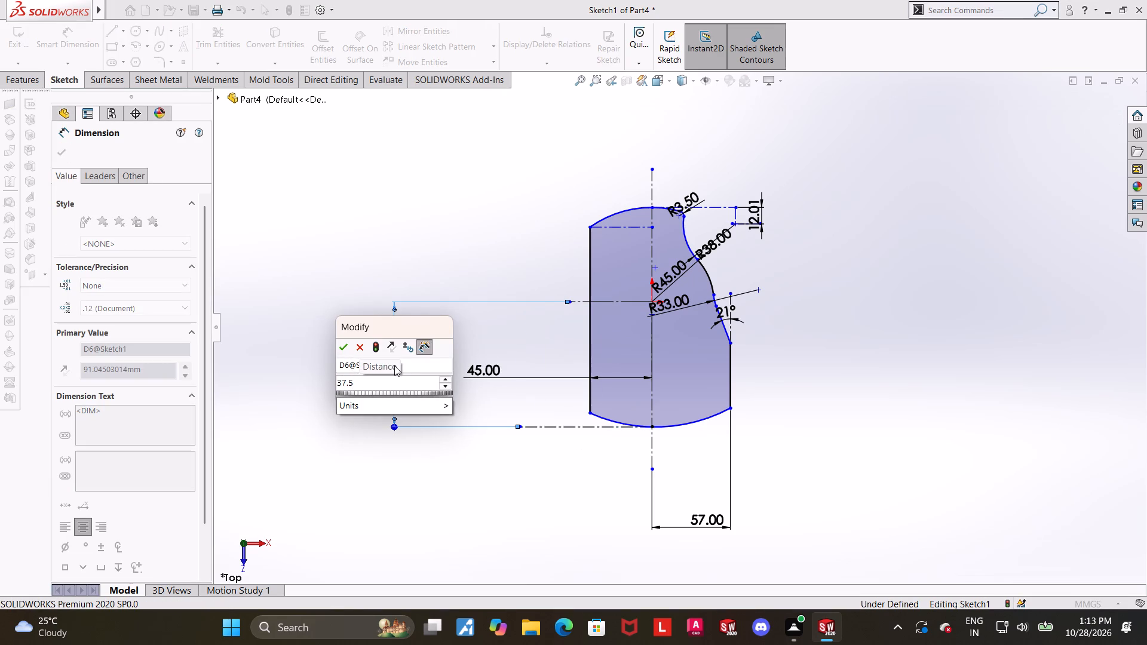
pyautogui.hotkey('shift', '+')
pyautogui.write('66.4')
pyautogui.press('Return')
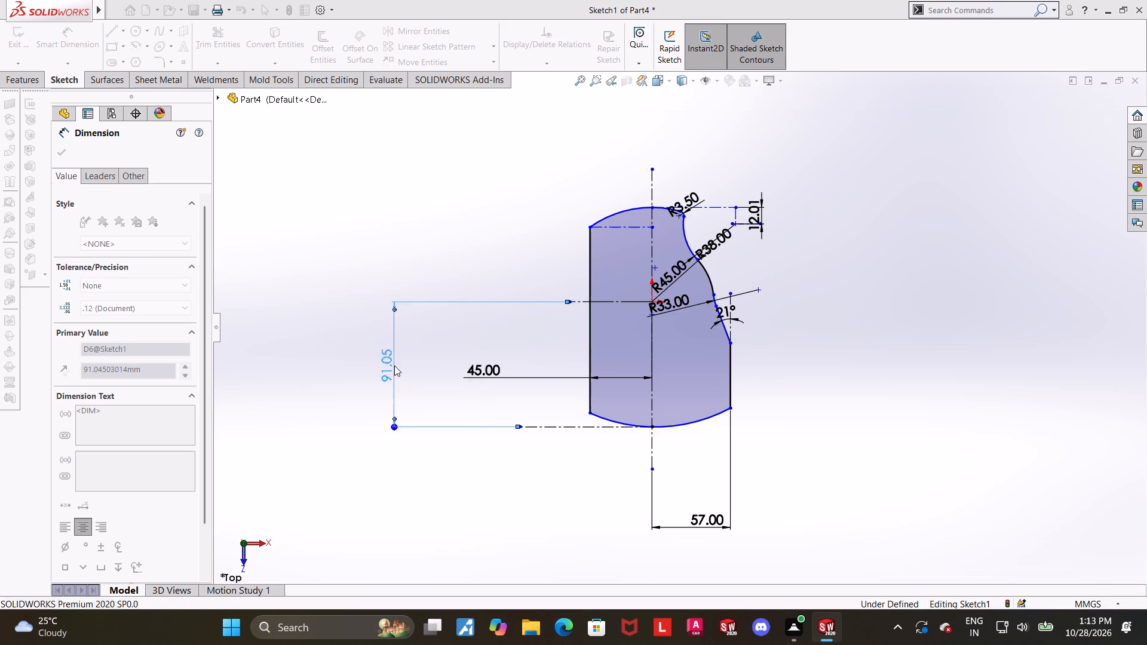
pyautogui.press('Escape')
pyautogui.press('Escape')
pyautogui.click(843, 388)
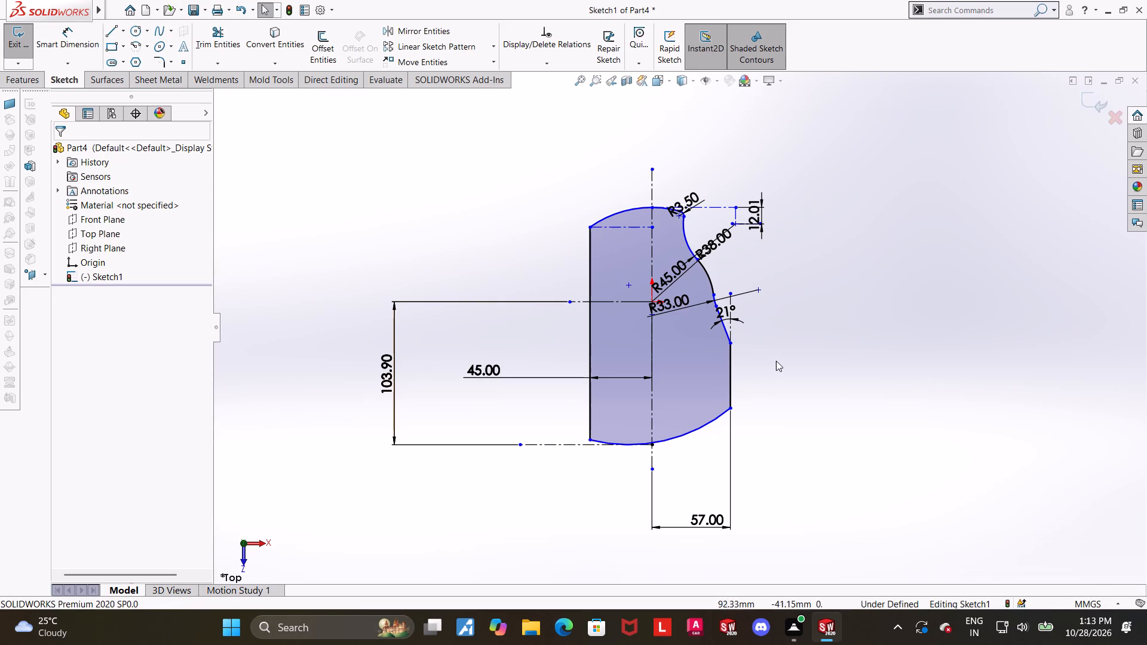
# Adjust the lower arc's endpoints along the vertical side lines, with the left about 94 mm below the origin and the right slightly higher.
pyautogui.moveTo(727, 409); pyautogui.dragTo(726, 431)
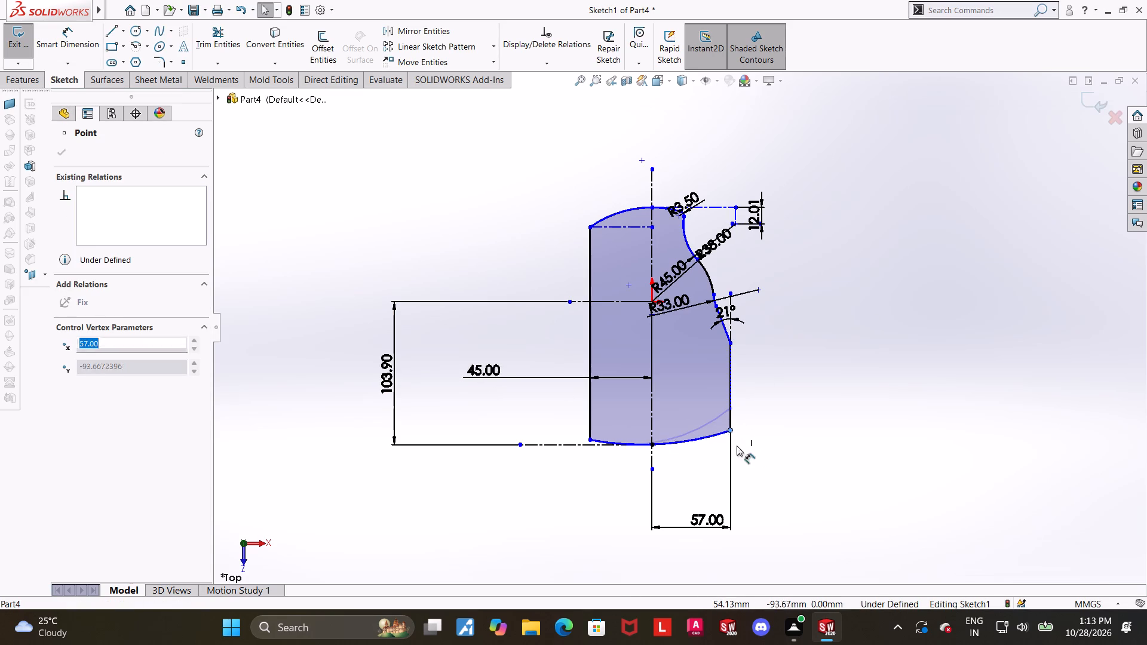
pyautogui.press('Escape')
pyautogui.scroll(-3, 774, 444)
pyautogui.moveTo(434, 414); pyautogui.dragTo(433, 411)
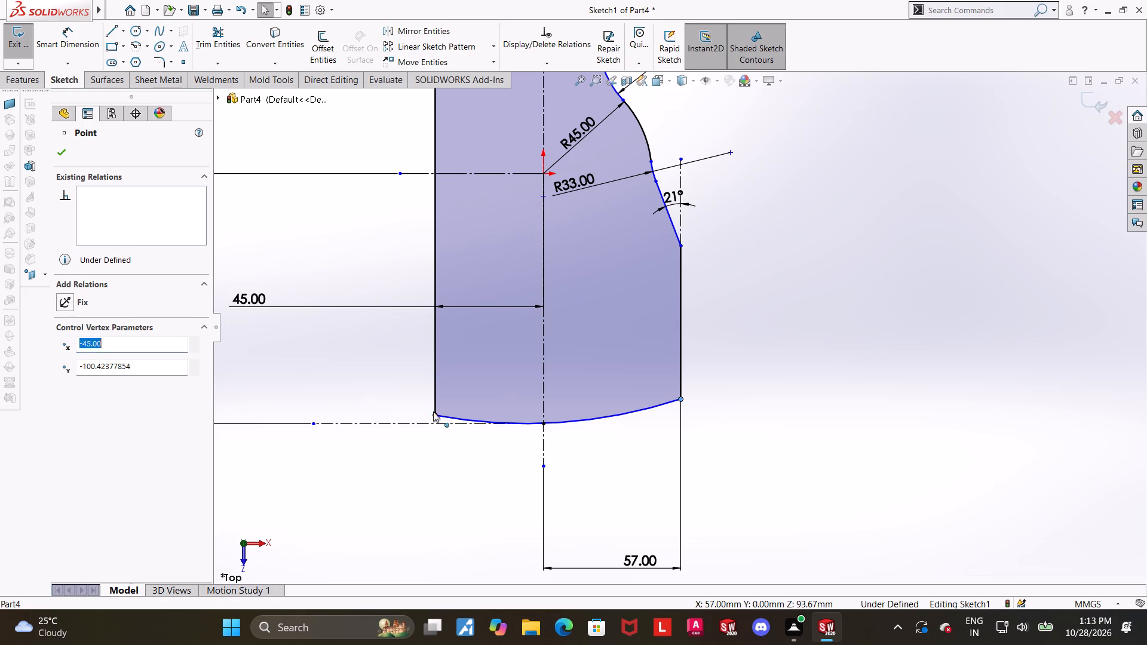
pyautogui.moveTo(433, 411); pyautogui.dragTo(434, 401)
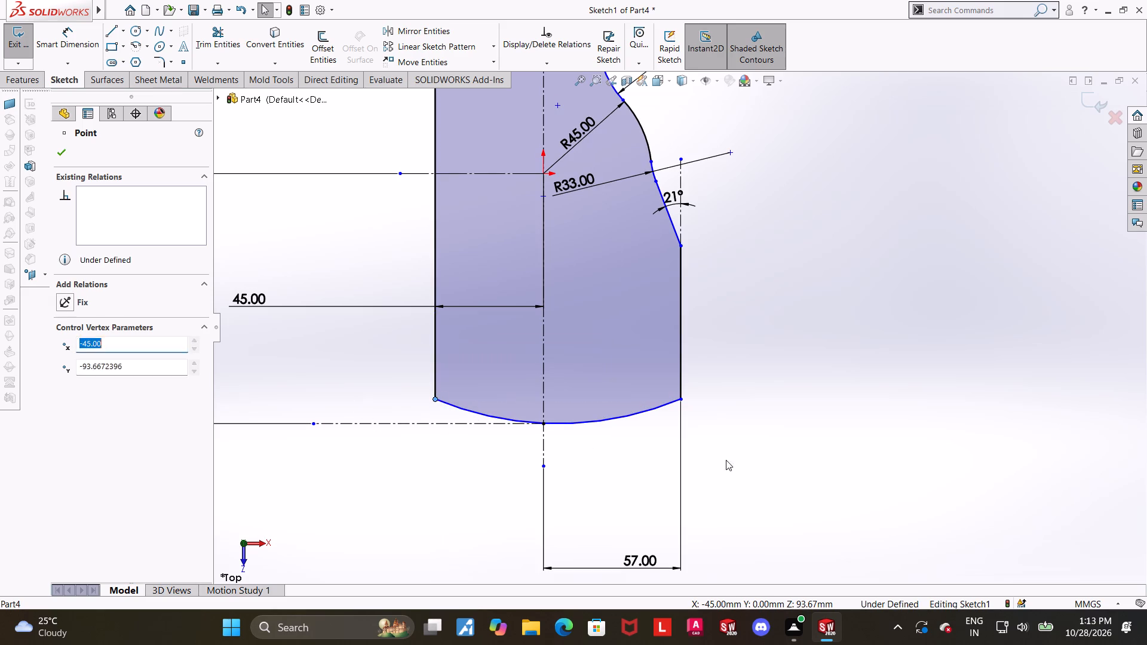
pyautogui.press('Escape')
pyautogui.press('Escape')
pyautogui.moveTo(682, 400); pyautogui.dragTo(679, 380)
pyautogui.press('Escape')
pyautogui.click(749, 425)
pyautogui.scroll(4, 749, 421)
pyautogui.scroll(-2, 647, 231)
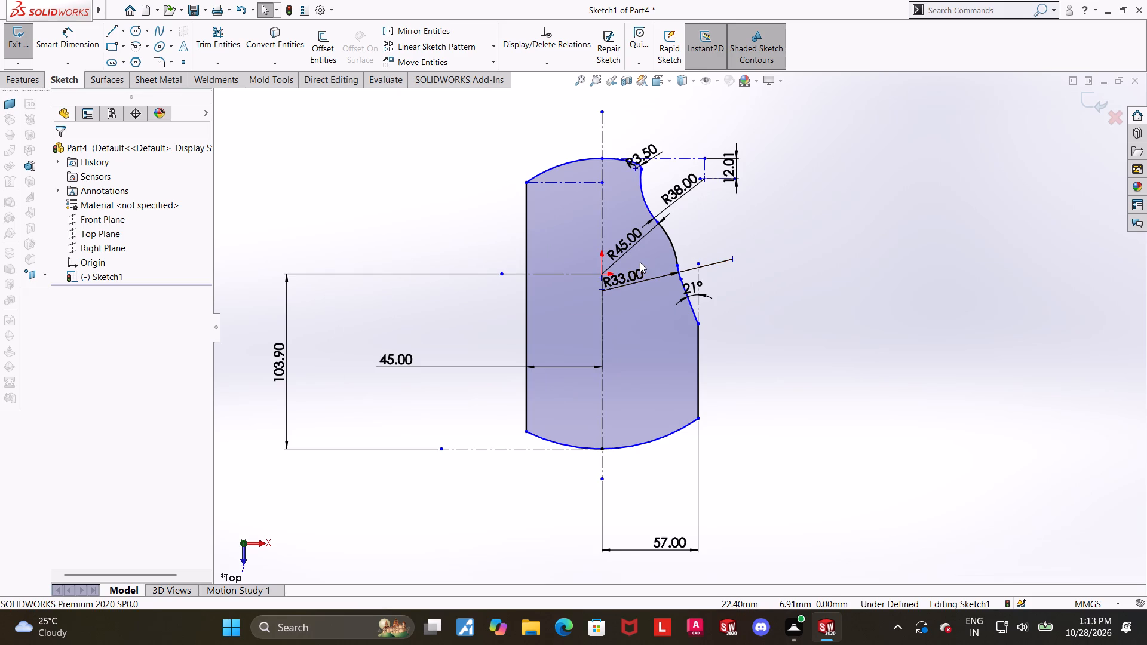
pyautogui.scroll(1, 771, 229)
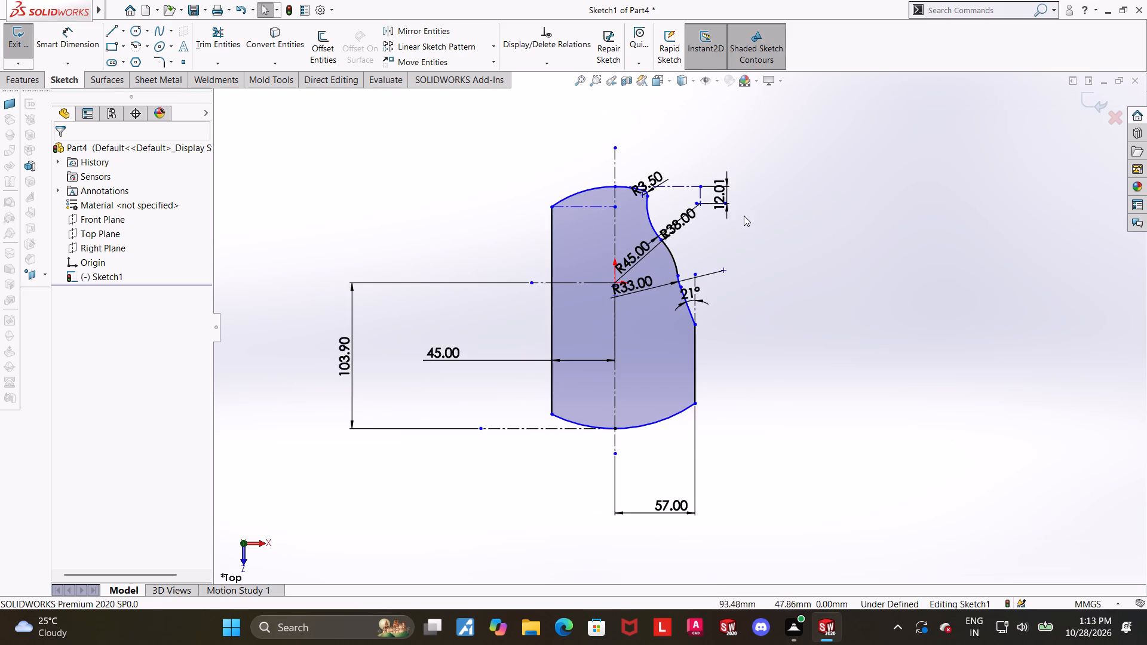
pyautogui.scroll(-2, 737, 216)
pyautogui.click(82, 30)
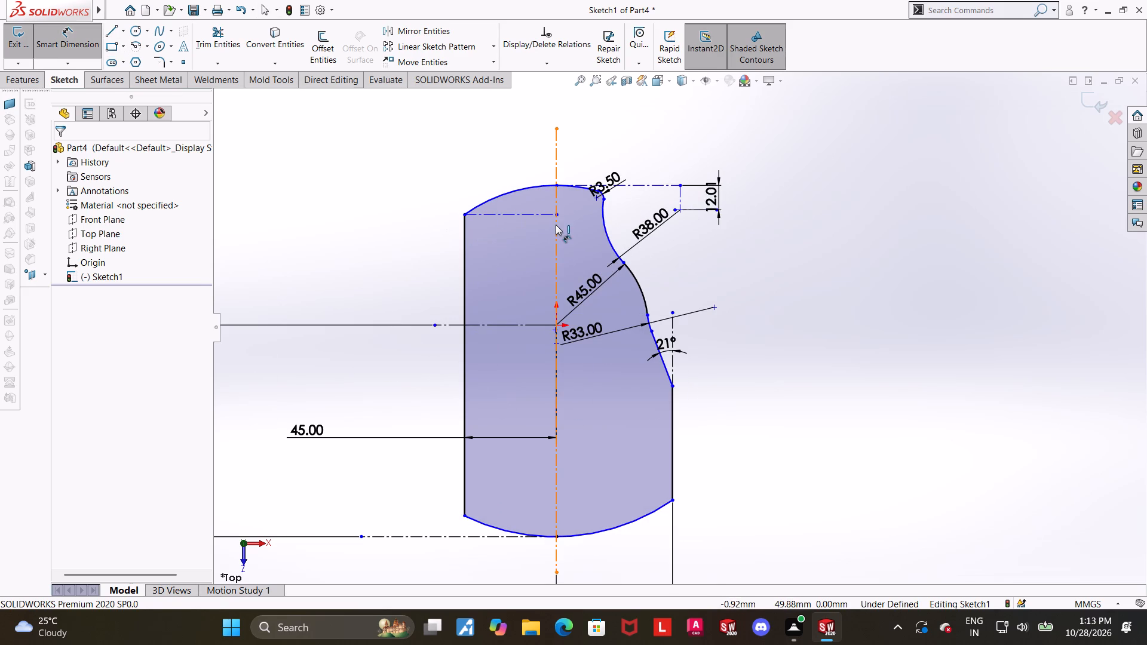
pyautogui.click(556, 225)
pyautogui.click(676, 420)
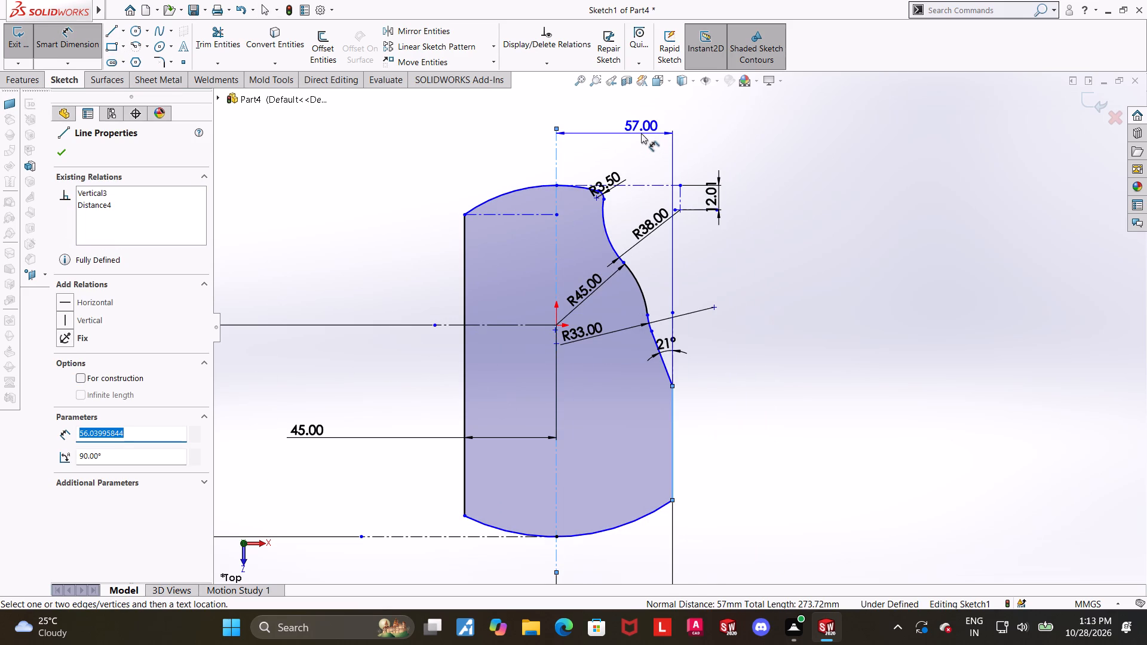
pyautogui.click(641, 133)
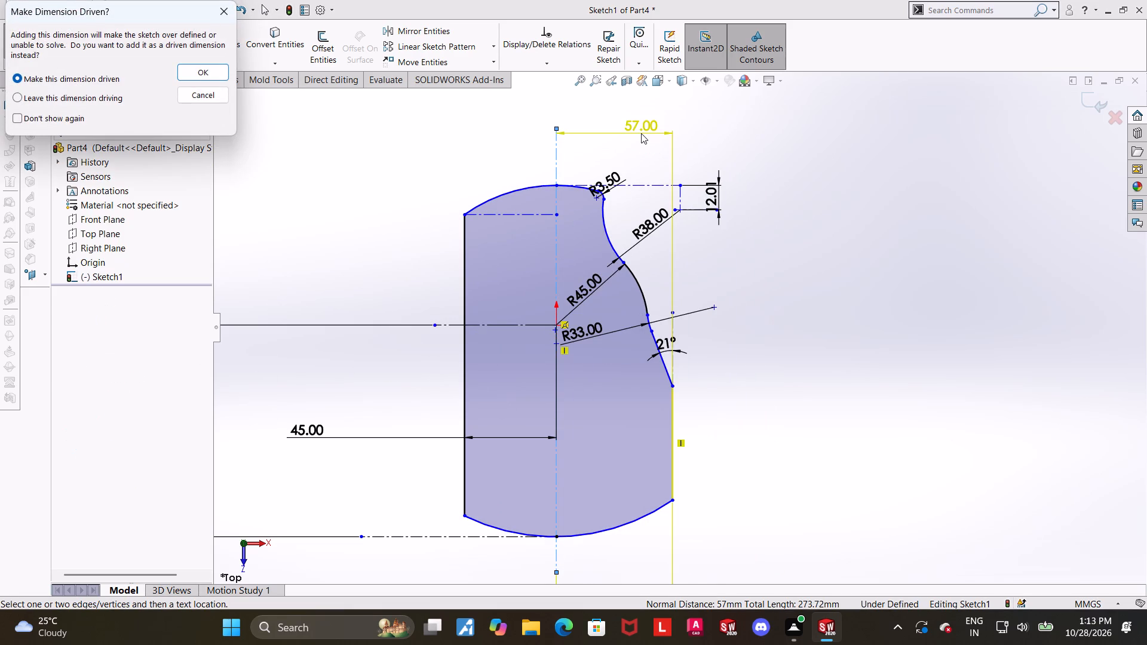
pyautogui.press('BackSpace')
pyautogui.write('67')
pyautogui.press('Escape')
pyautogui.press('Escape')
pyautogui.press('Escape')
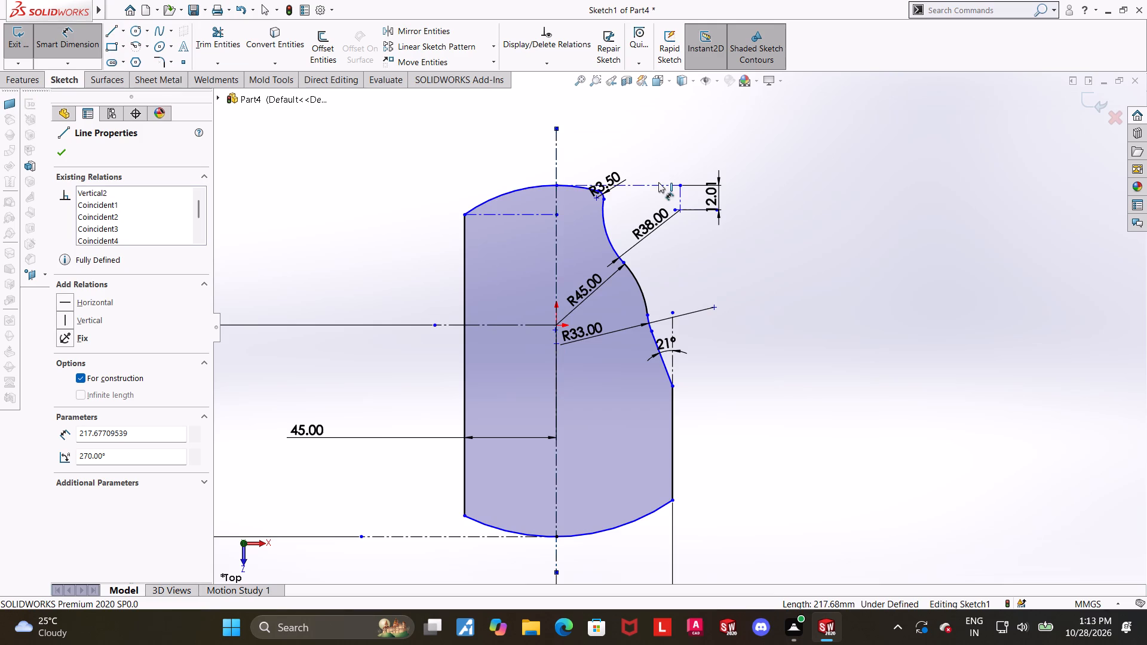
# Dimension the horizontal distance from the vertical centreline to the short vertical construction line above the R38 arc's centre as 67.72 mm.
pyautogui.scroll(2, 684, 214)
pyautogui.scroll(-3, 700, 345)
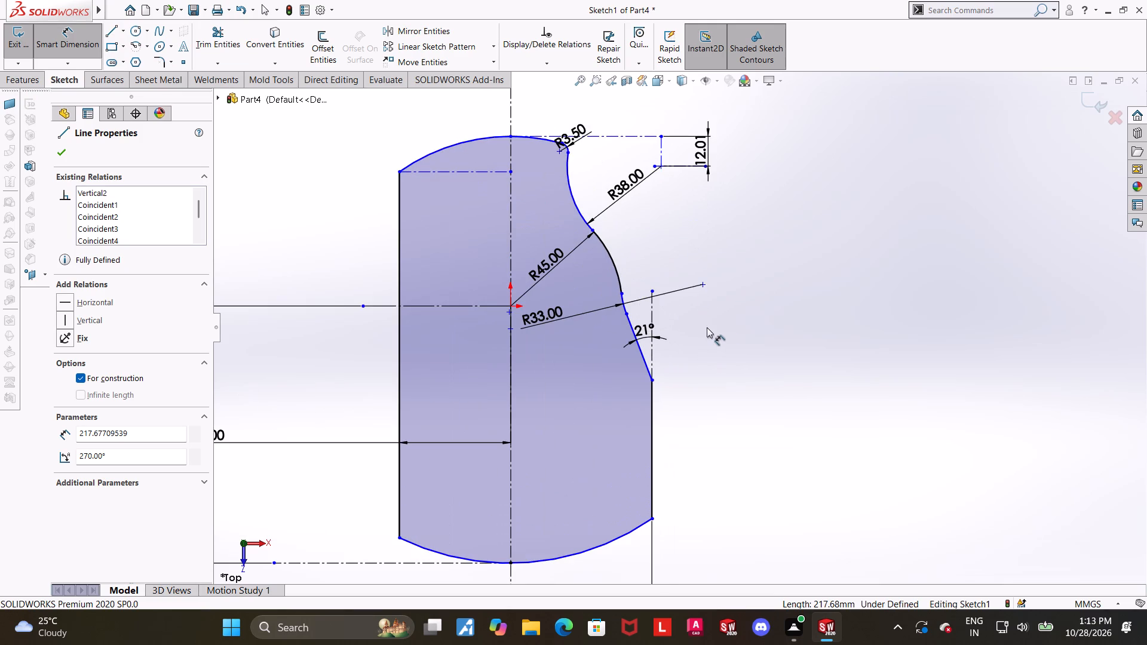
pyautogui.scroll(1, 722, 329)
pyautogui.scroll(-1, 668, 259)
pyautogui.scroll(2, 667, 259)
pyautogui.scroll(-3, 687, 232)
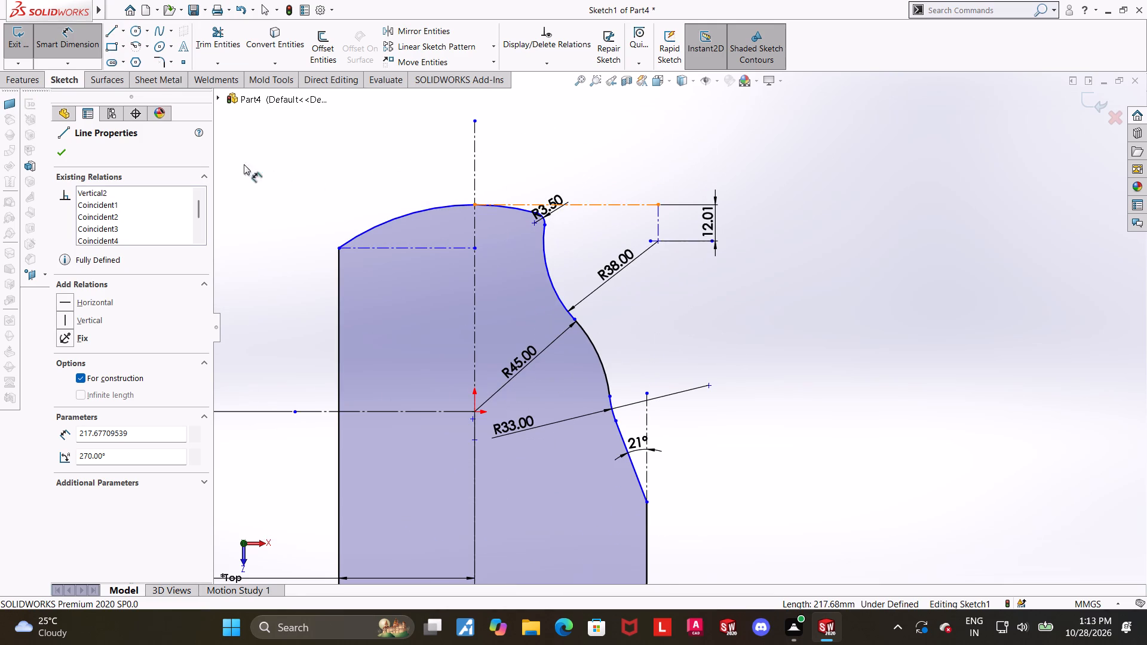
pyautogui.click(473, 220)
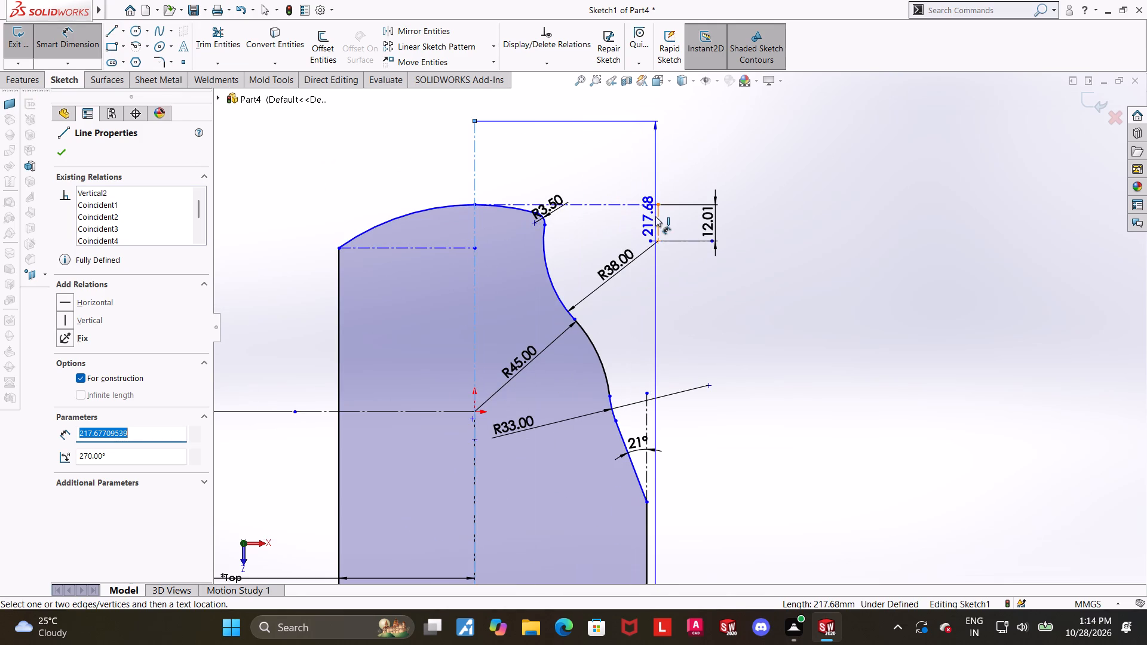
pyautogui.click(655, 216)
pyautogui.click(639, 152)
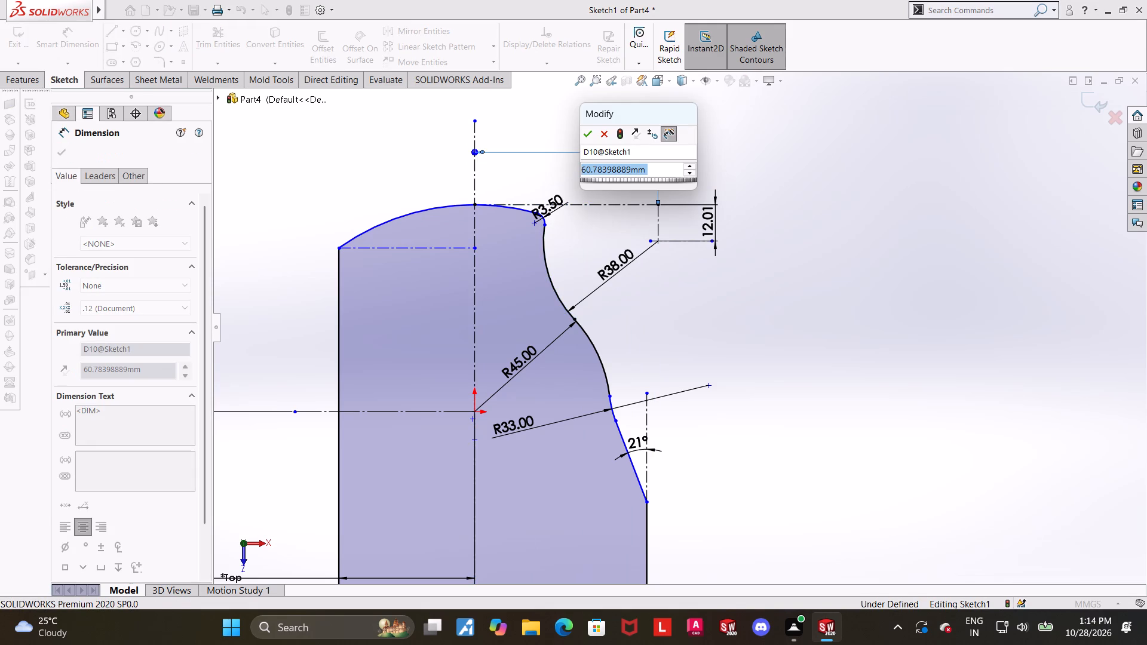
pyautogui.press('Escape')
pyautogui.doubleClick(639, 140)
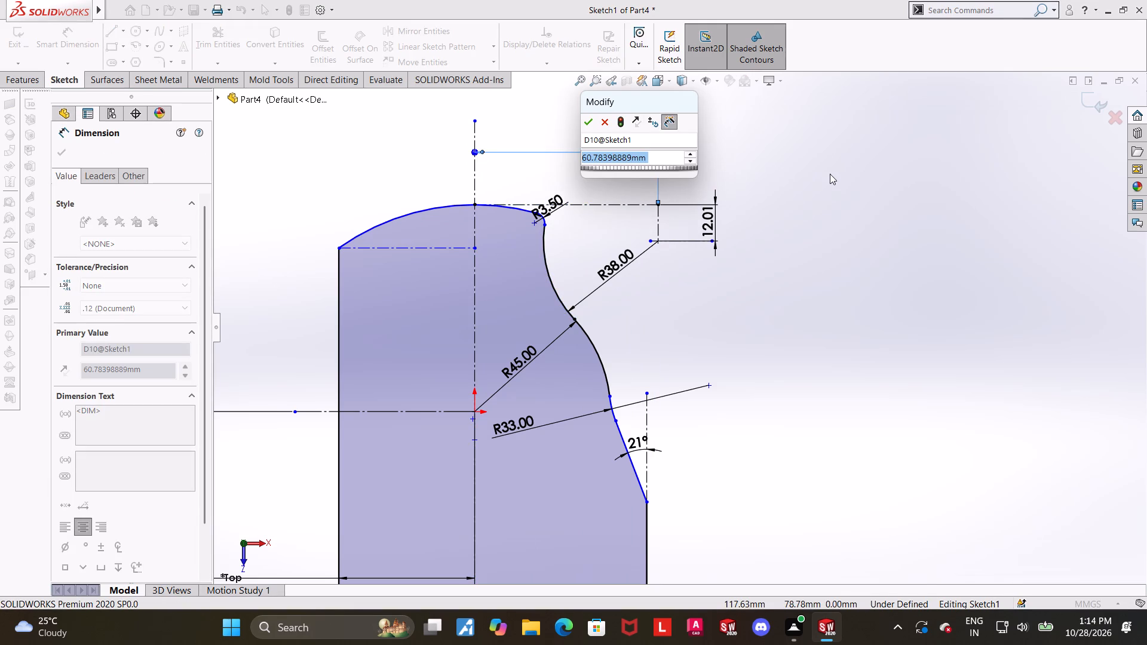
pyautogui.write('67')
pyautogui.write('.72')
pyautogui.press('Return')
pyautogui.press('Escape')
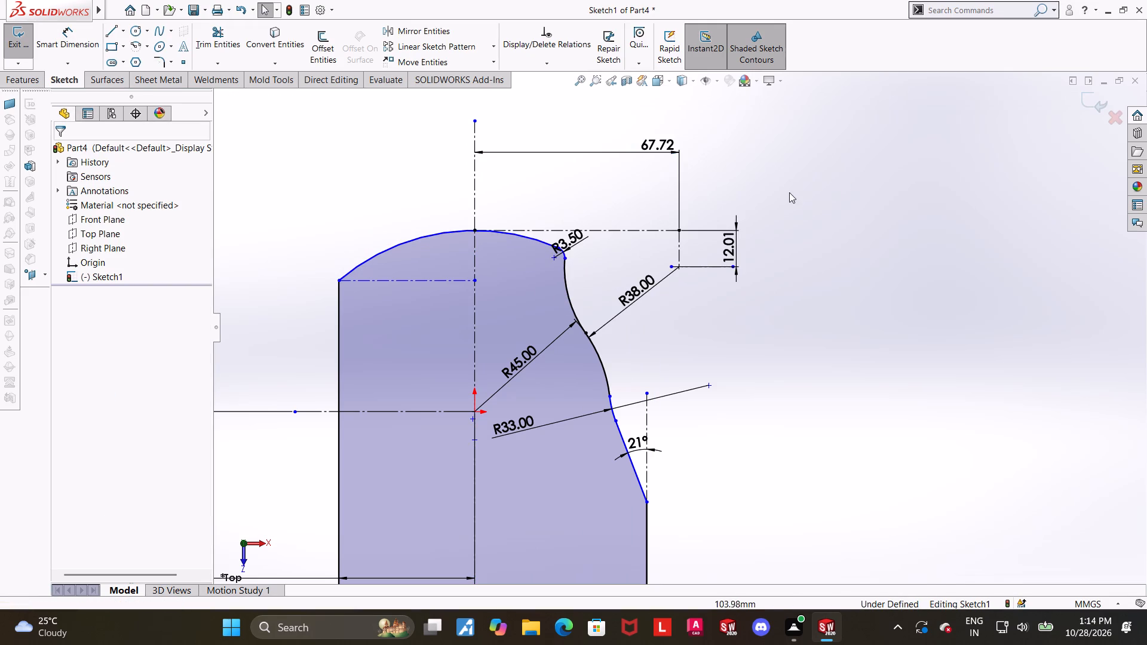
# Merge the lower arc's free centre point with the sketch origin.
pyautogui.scroll(2, 838, 269)
pyautogui.click(861, 270)
pyautogui.scroll(-3, 714, 310)
pyautogui.scroll(-3, 652, 257)
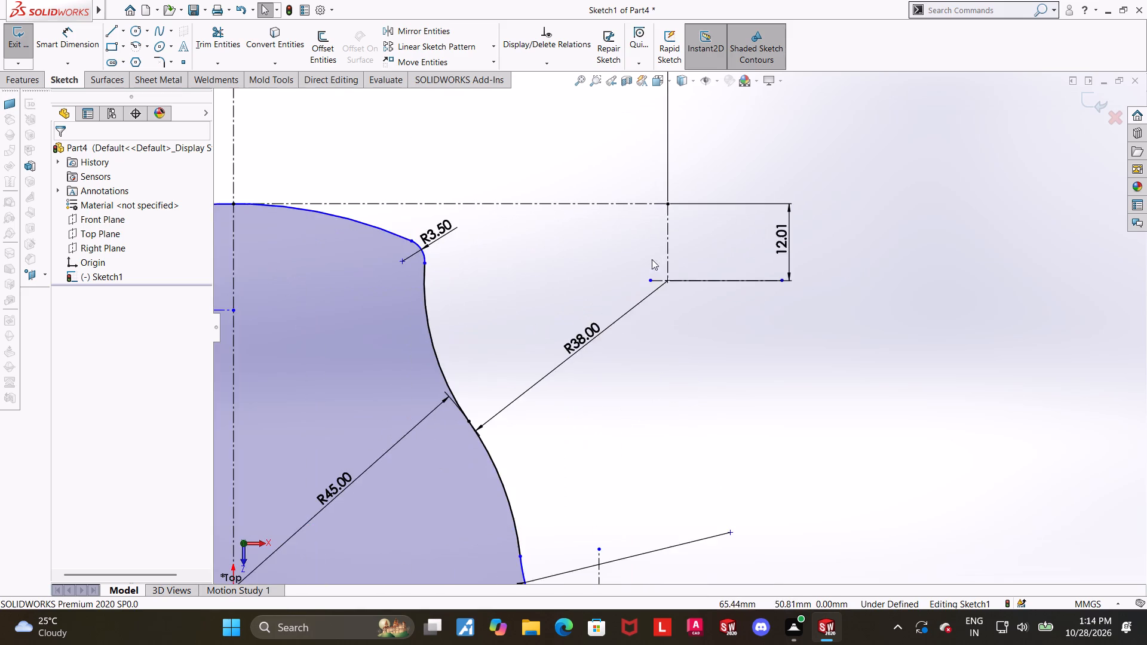
pyautogui.scroll(3, 734, 319)
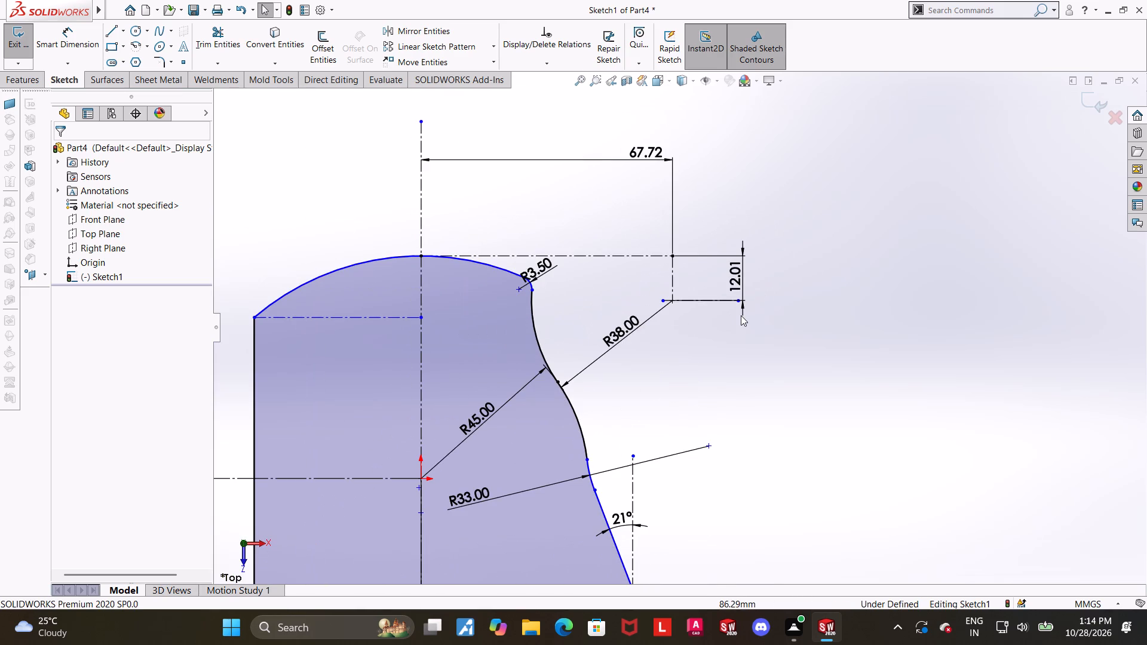
pyautogui.click(720, 364)
pyautogui.scroll(6, 717, 362)
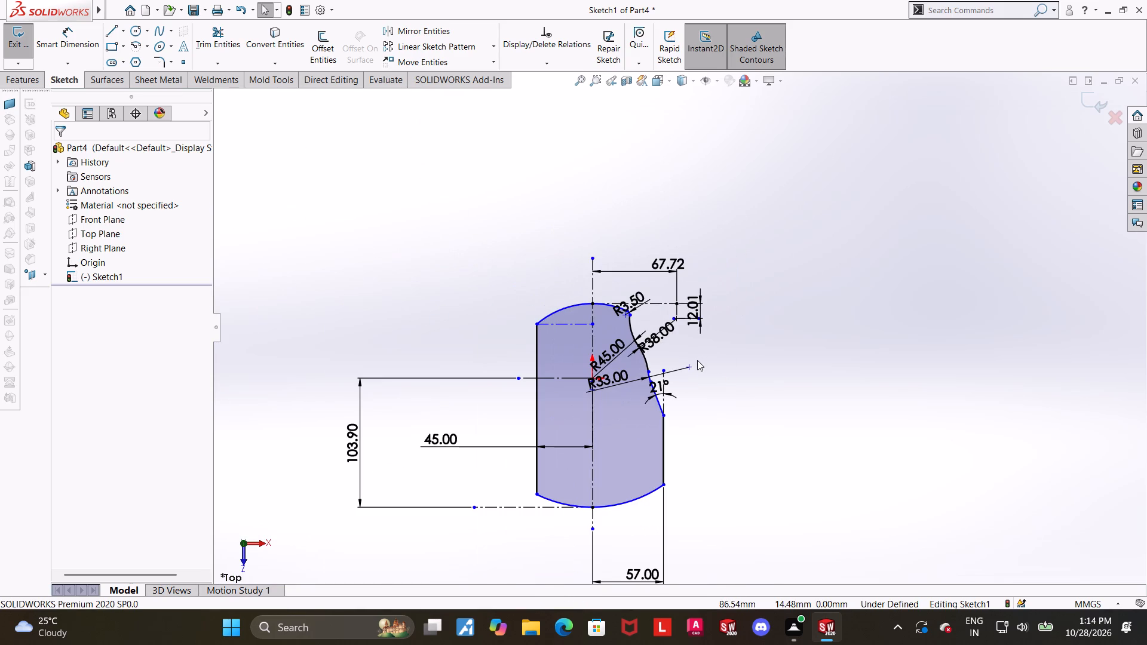
pyautogui.scroll(2, 697, 360)
pyautogui.scroll(-5, 698, 392)
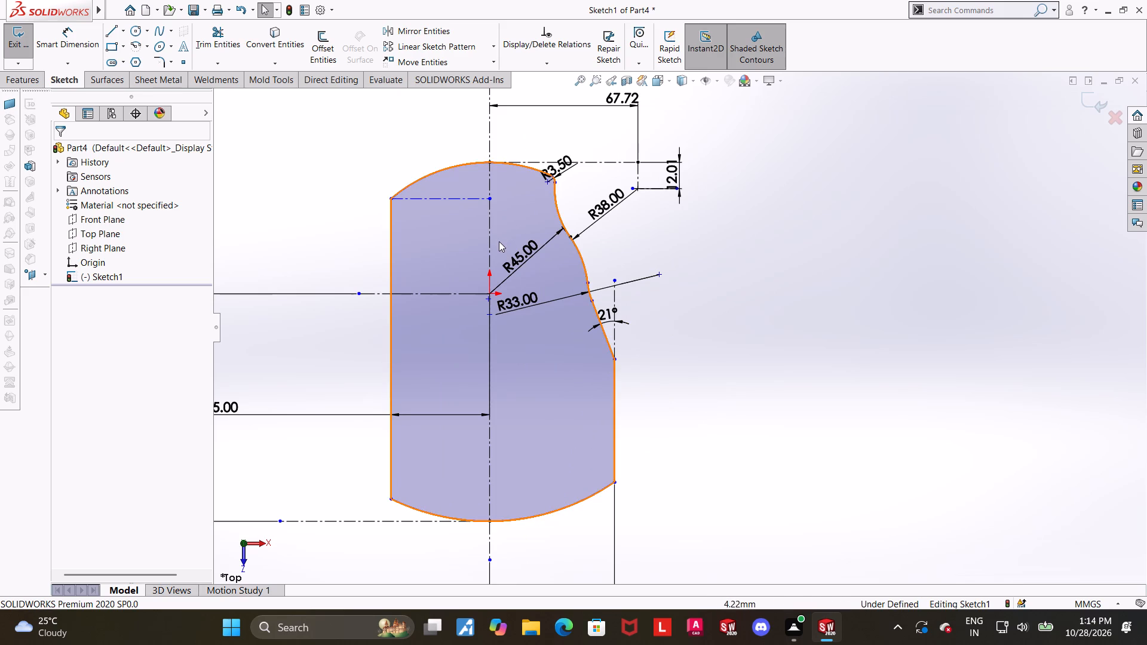
pyautogui.scroll(-5, 493, 295)
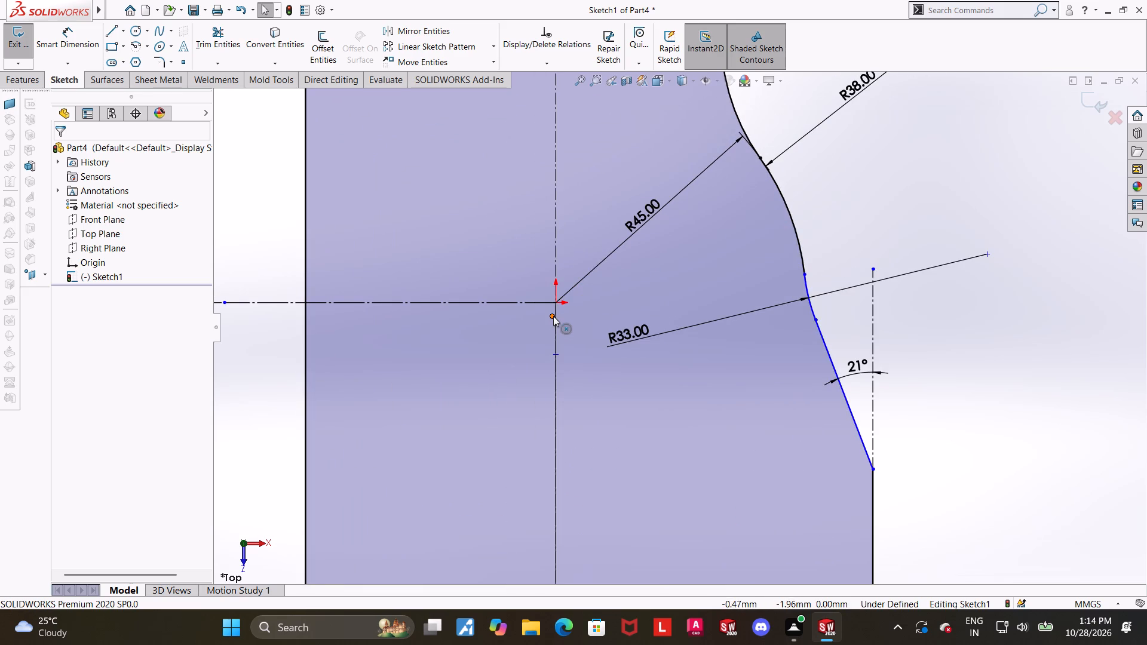
pyautogui.scroll(2, 562, 316)
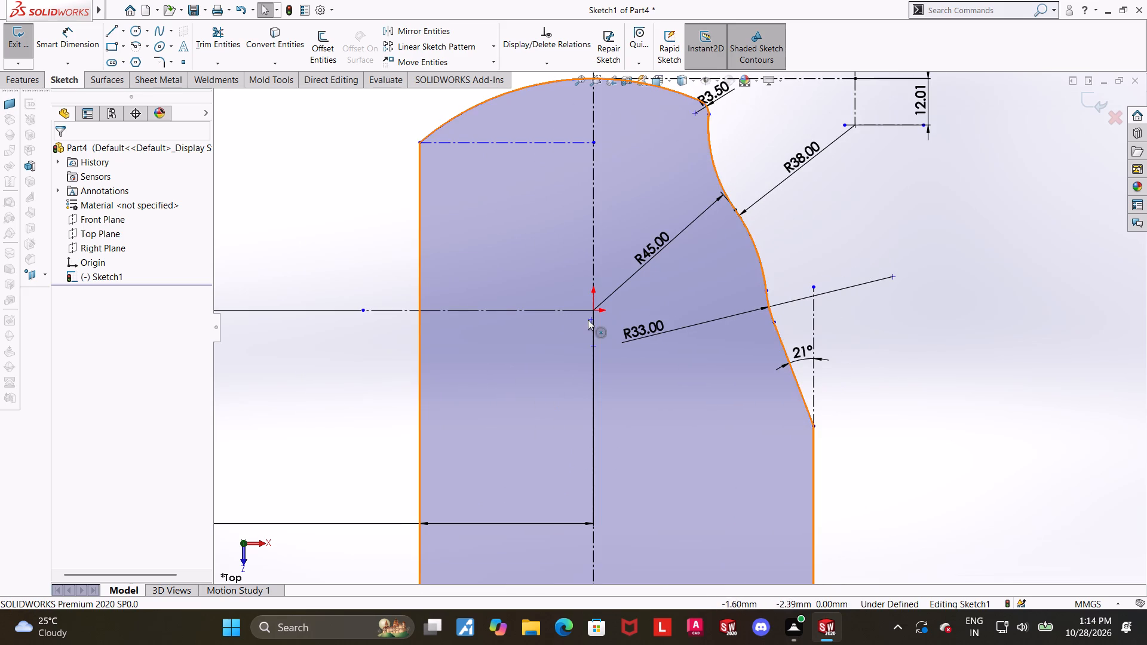
pyautogui.click(591, 320)
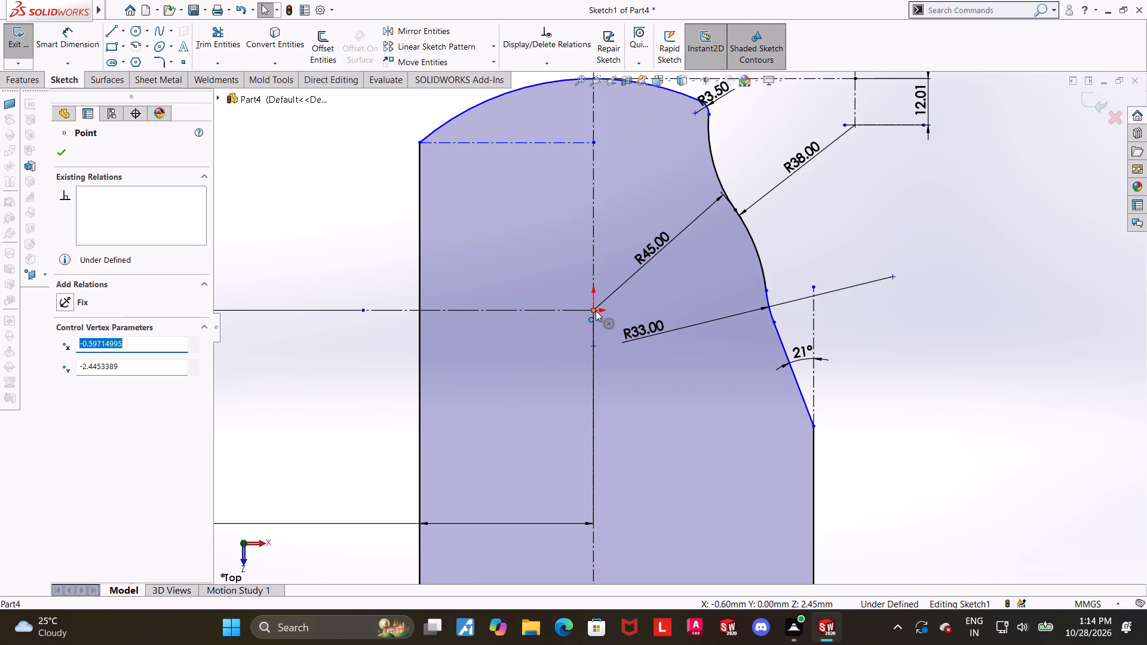
pyautogui.keyDown('ctrl'); pyautogui.click(593, 312); pyautogui.keyUp('ctrl')
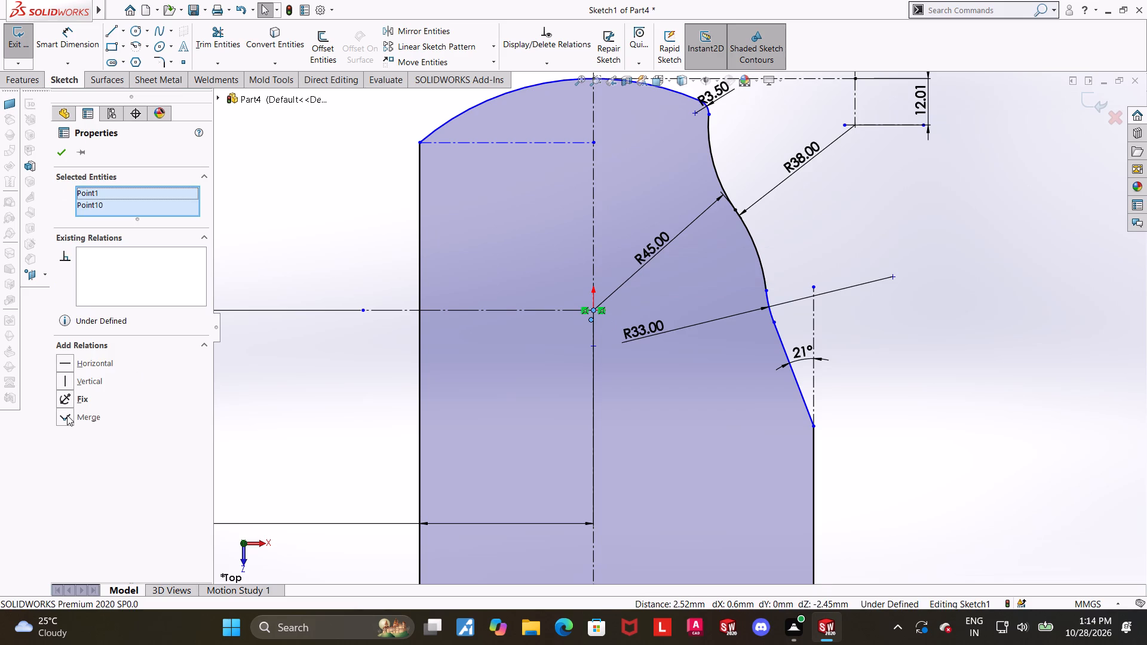
pyautogui.click(67, 415)
pyautogui.click(975, 431)
# Reposition the R45 radius dimension to a lower angle, away from the junction with the R38 arc.
pyautogui.scroll(3, 968, 428)
pyautogui.scroll(-3, 780, 293)
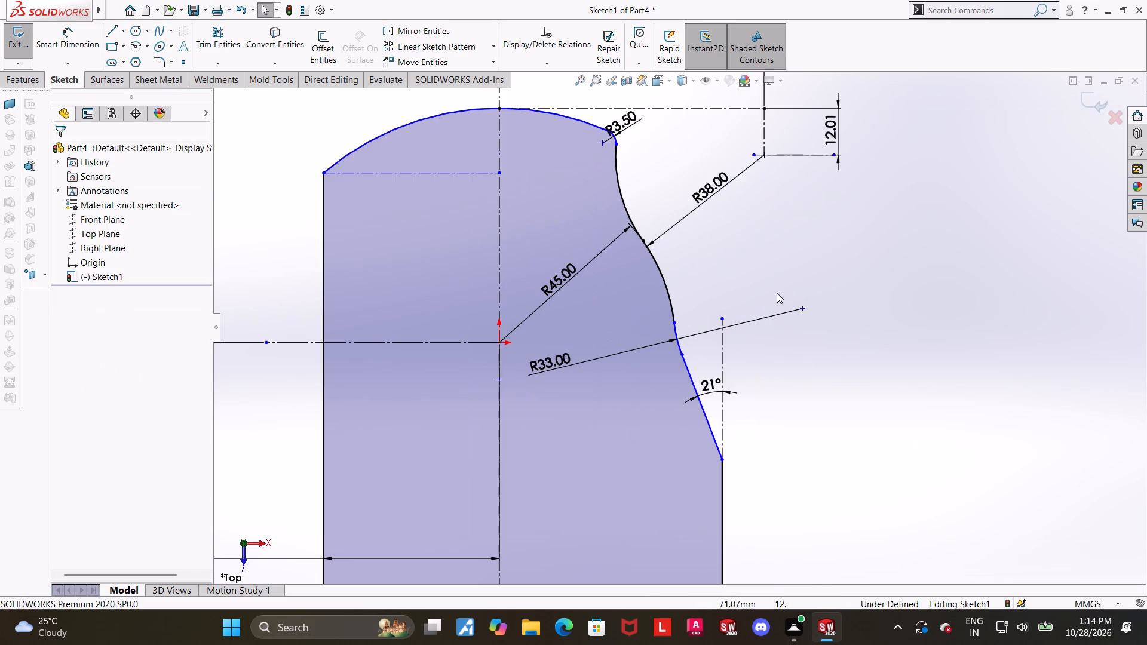
pyautogui.scroll(-1, 770, 288)
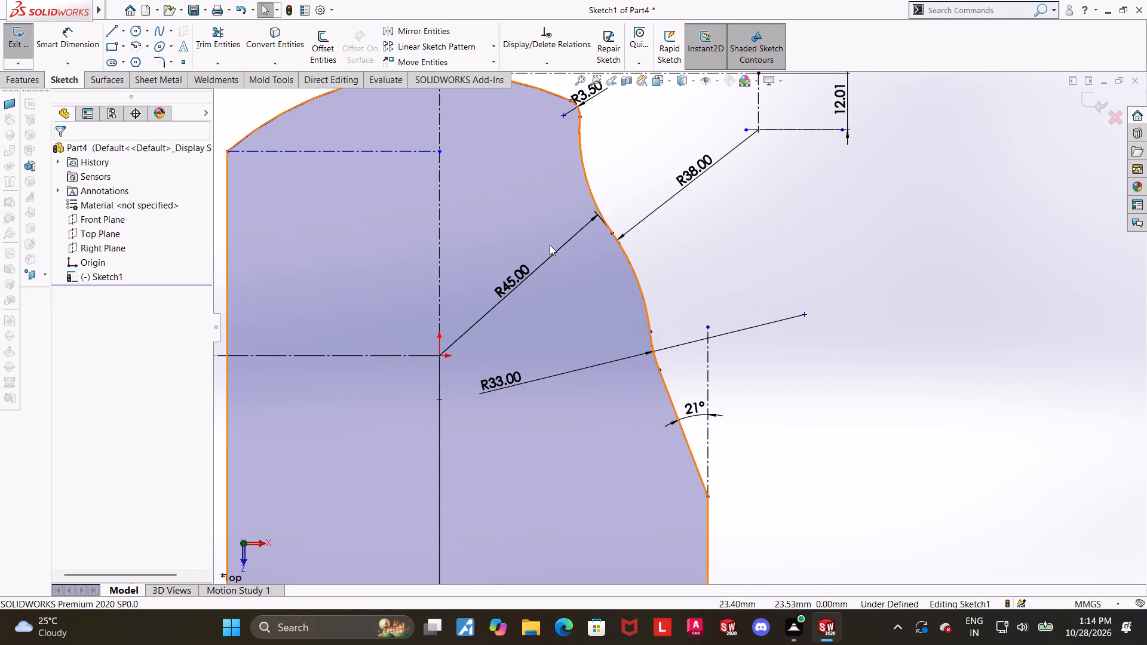
pyautogui.moveTo(511, 270); pyautogui.dragTo(541, 295)
pyautogui.click(935, 277)
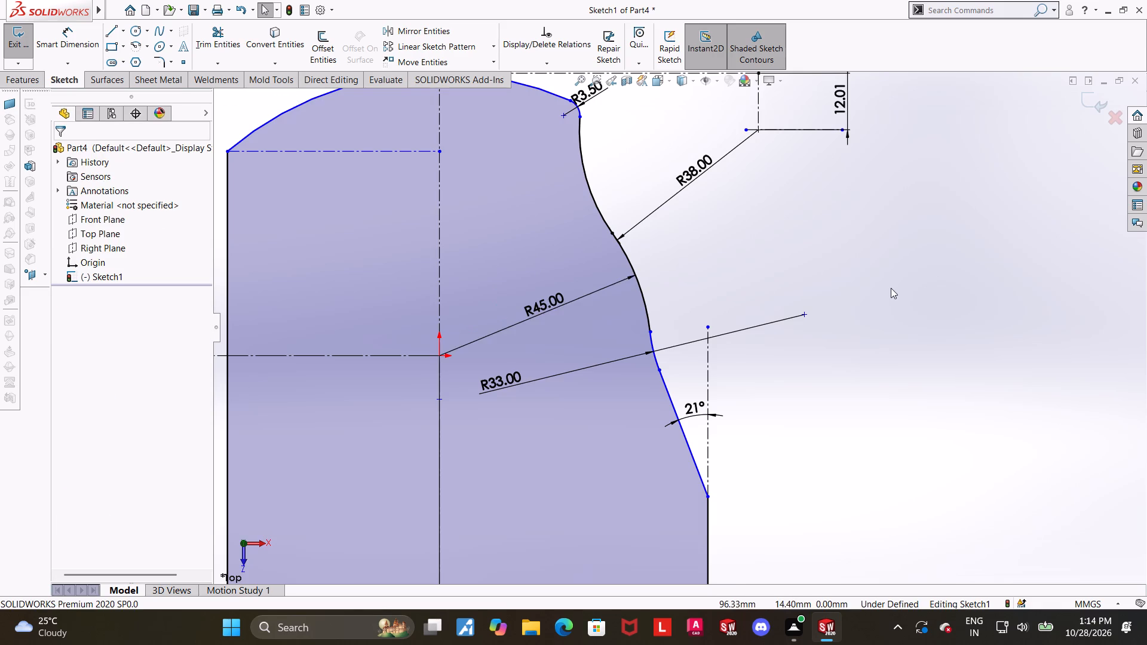
# Inspect the profile's right-hand side arcs, checking the R45 arc and the R33 arc where they meet.
pyautogui.scroll(3, 891, 288)
pyautogui.scroll(-1, 805, 333)
pyautogui.scroll(-2, 673, 355)
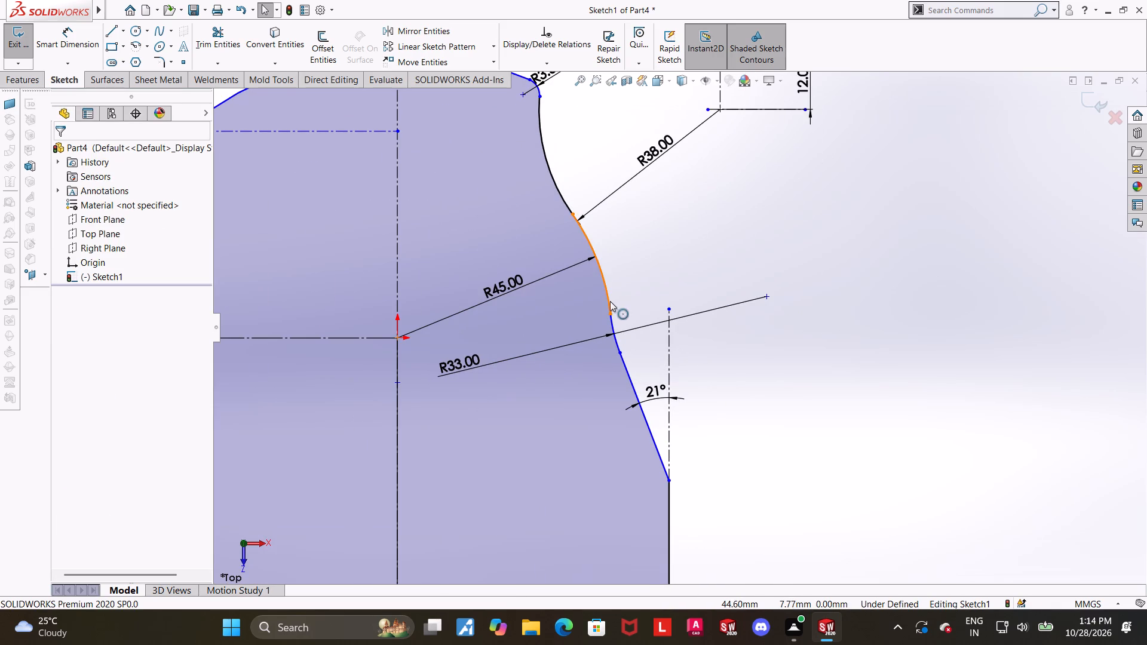
pyautogui.keyDown('ctrl'); pyautogui.click(610, 301); pyautogui.keyUp('ctrl')
pyautogui.keyDown('ctrl'); pyautogui.click(611, 328); pyautogui.keyUp('ctrl')
pyautogui.click(722, 355)
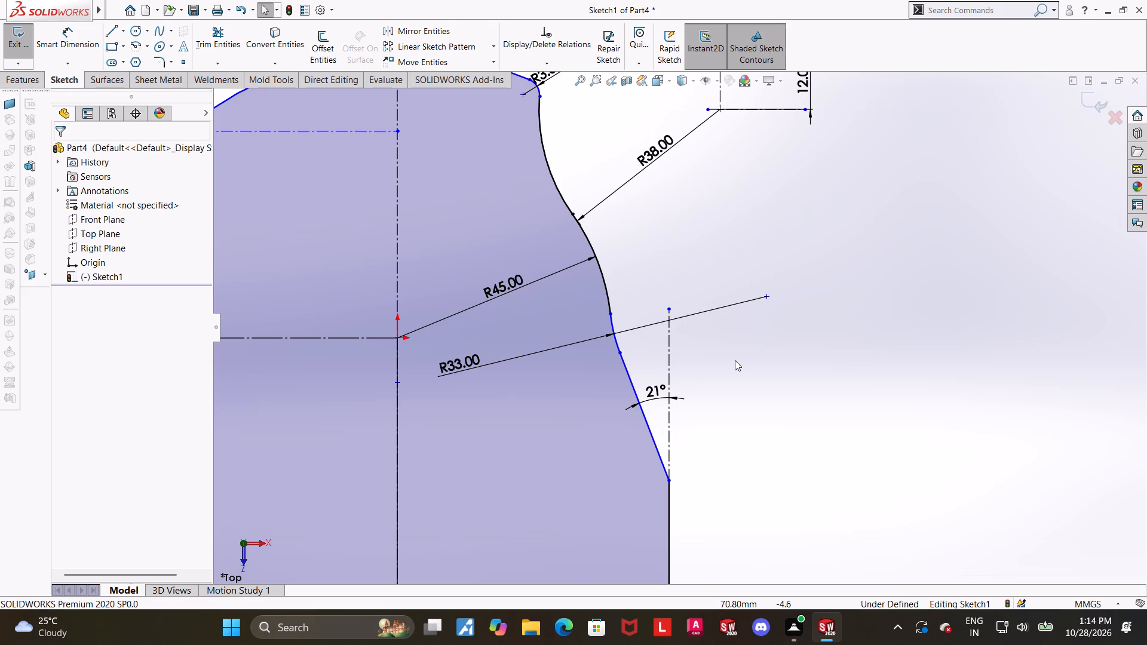
pyautogui.scroll(1, 735, 360)
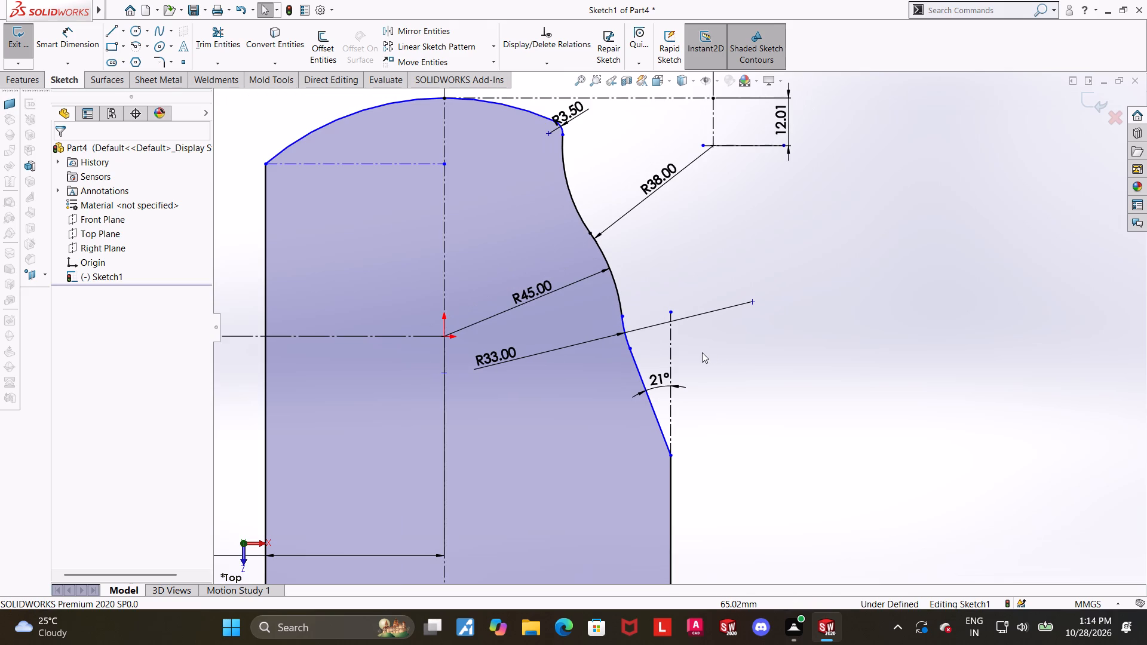
pyautogui.scroll(1, 702, 352)
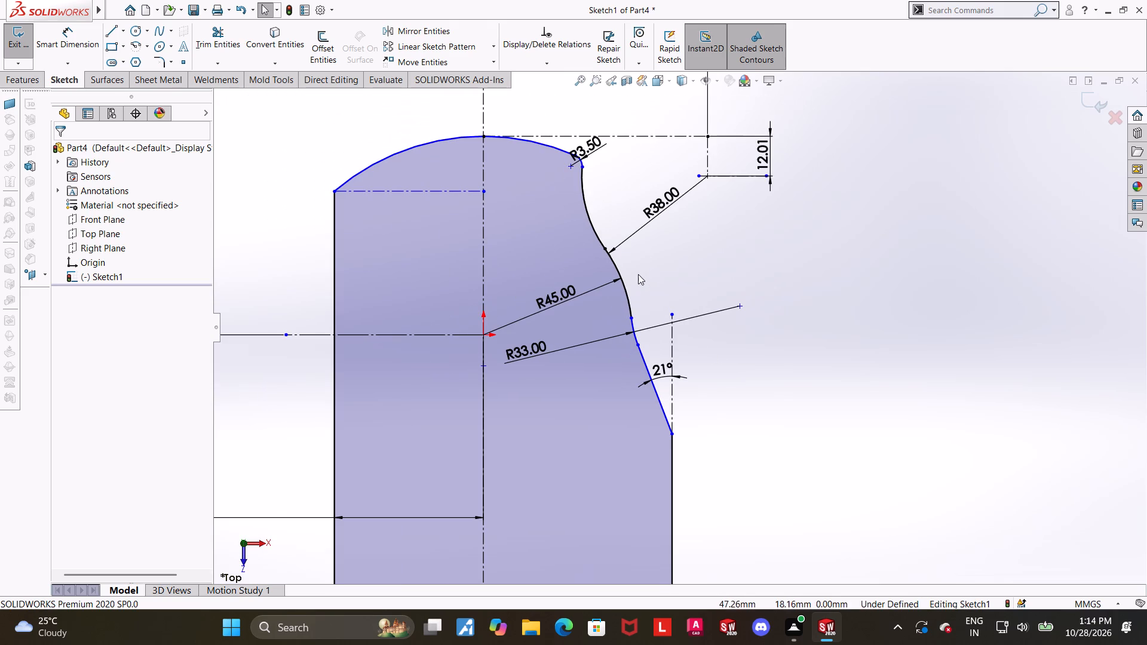
pyautogui.scroll(2, 657, 272)
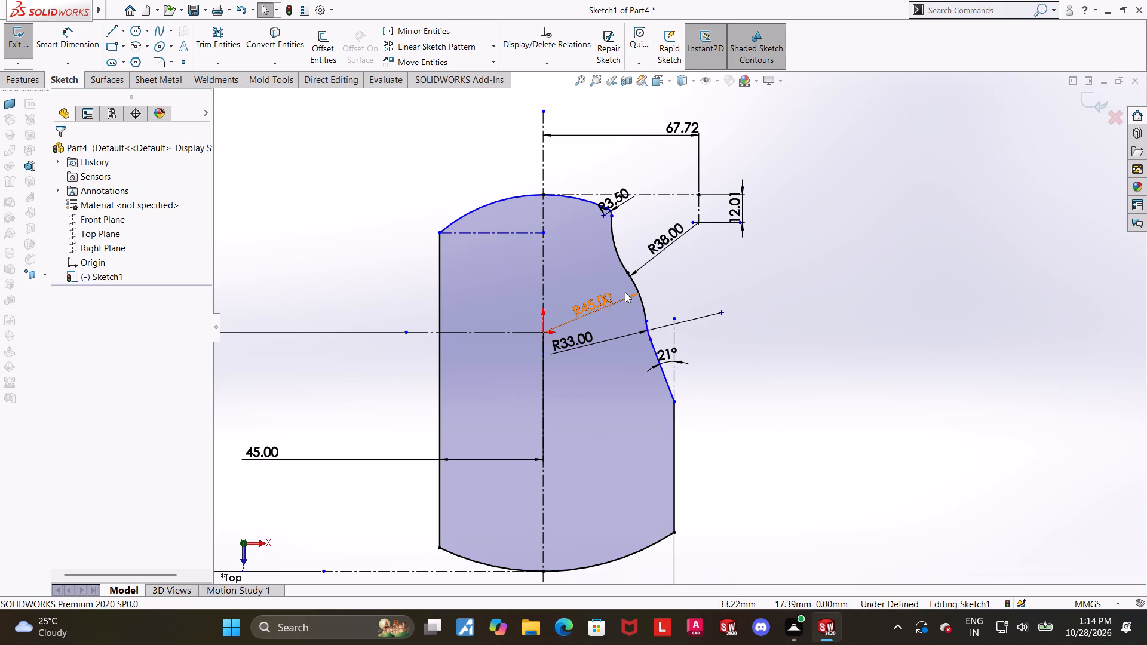
pyautogui.scroll(1, 616, 308)
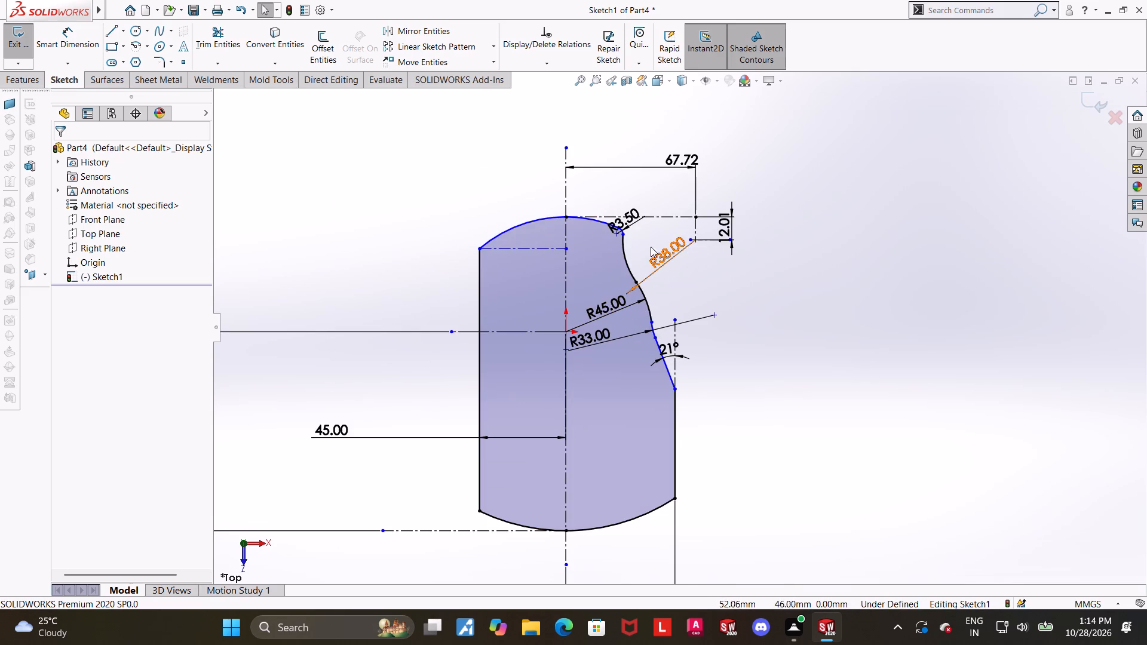
# Raise the short horizontal construction line inside the profile's top slightly, moving the upper arc's left endpoint up with it.
pyautogui.scroll(-2, 624, 253)
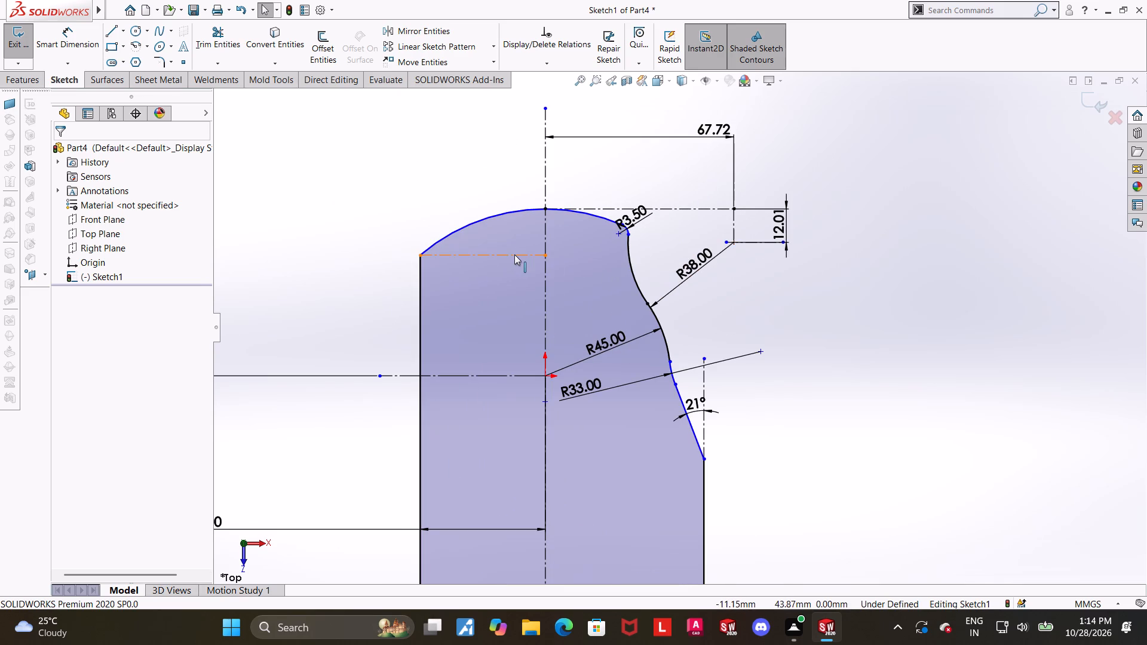
pyautogui.moveTo(514, 254); pyautogui.dragTo(512, 241)
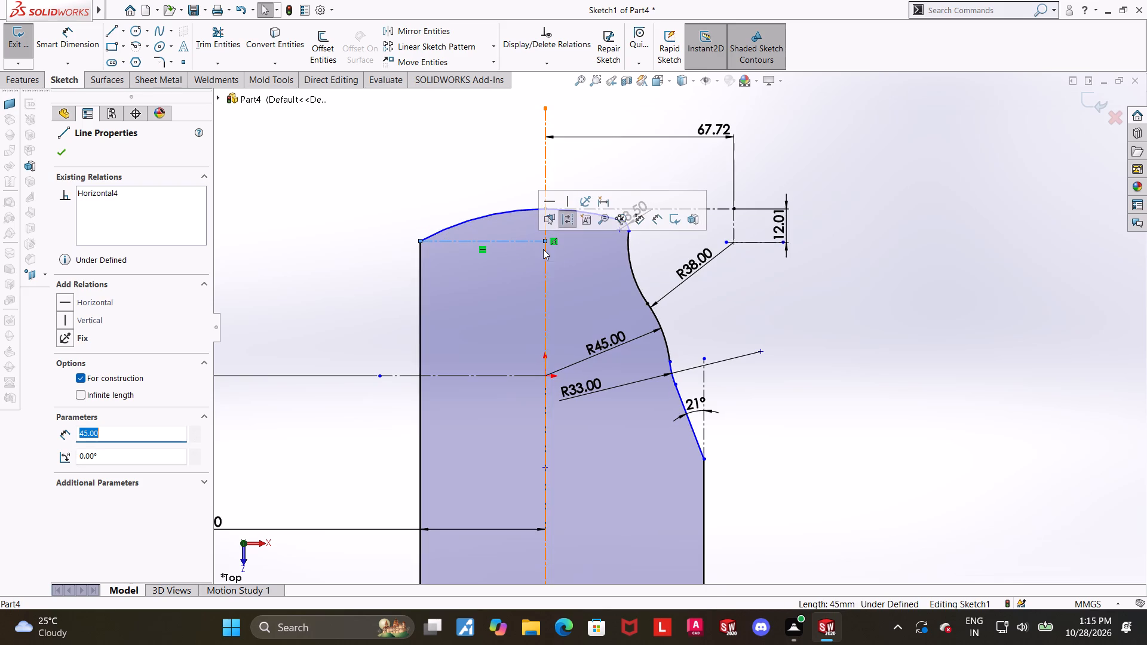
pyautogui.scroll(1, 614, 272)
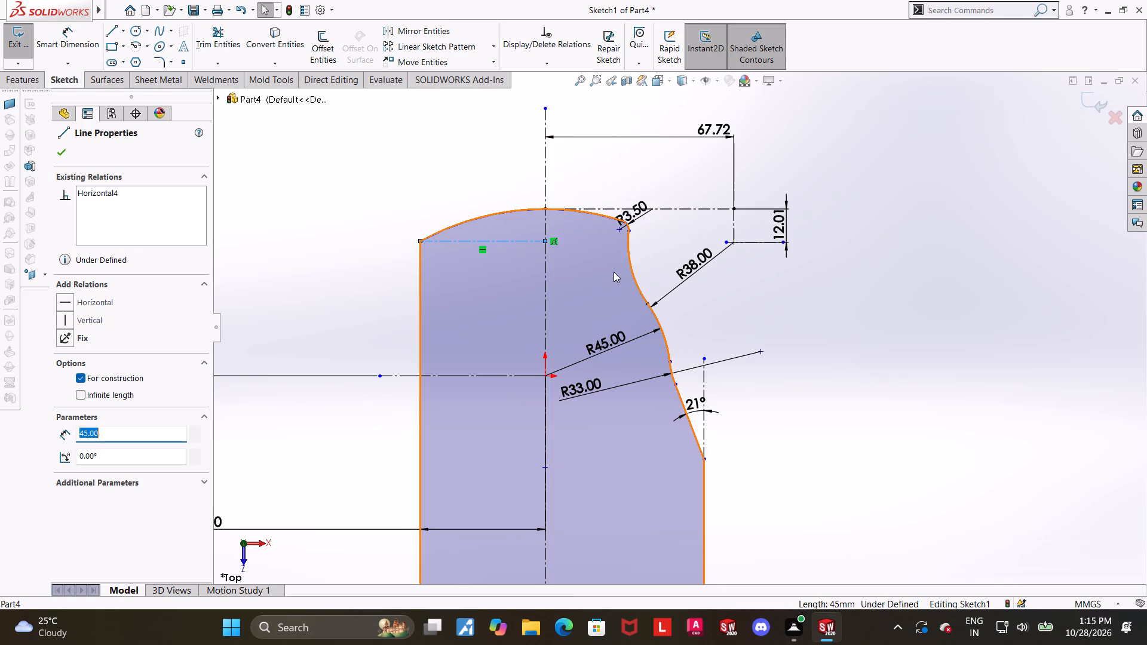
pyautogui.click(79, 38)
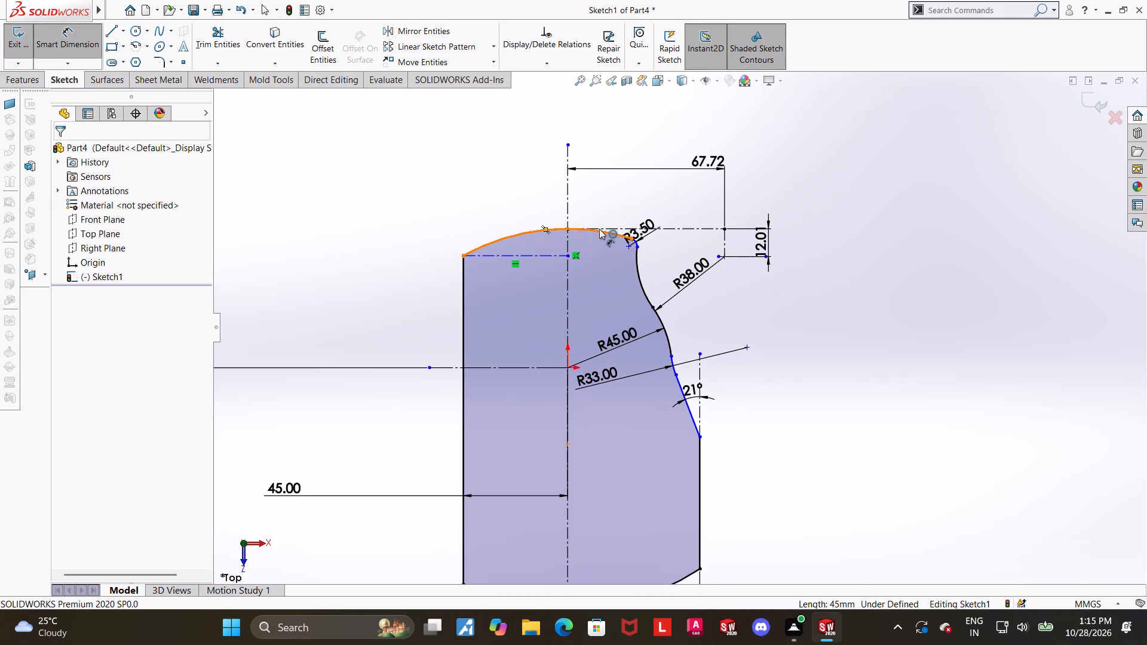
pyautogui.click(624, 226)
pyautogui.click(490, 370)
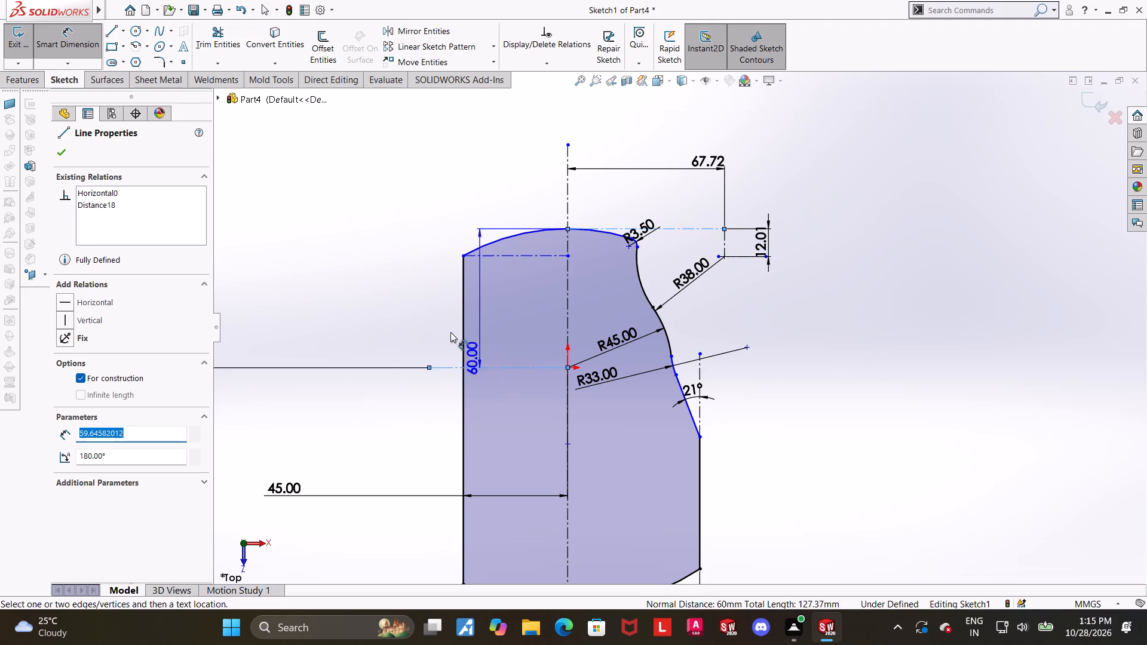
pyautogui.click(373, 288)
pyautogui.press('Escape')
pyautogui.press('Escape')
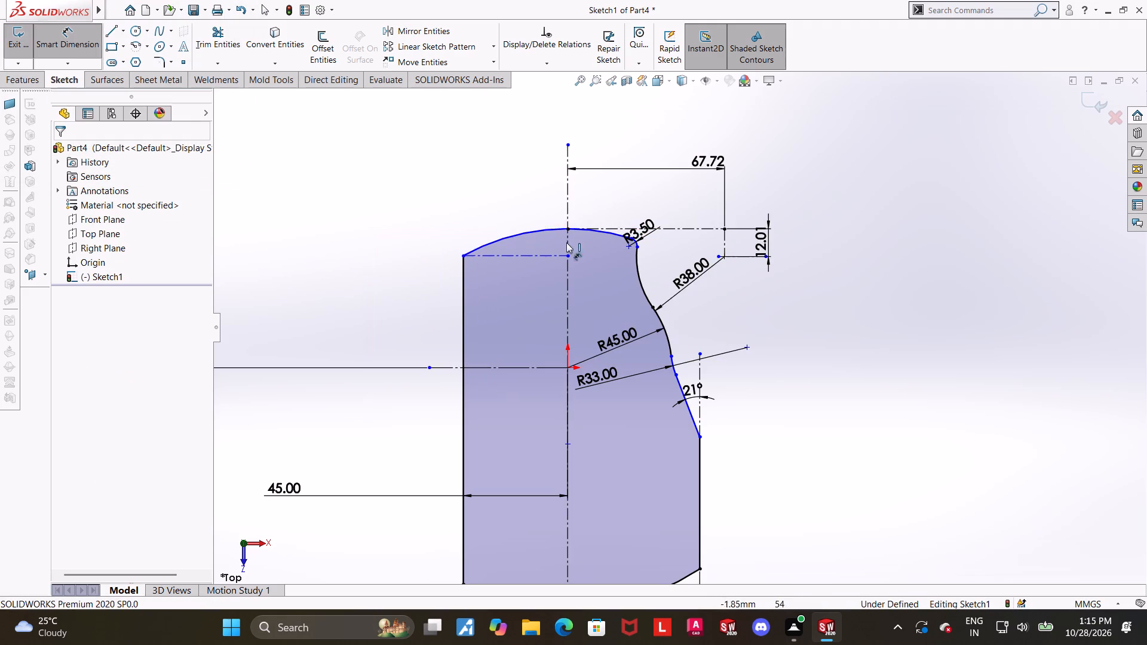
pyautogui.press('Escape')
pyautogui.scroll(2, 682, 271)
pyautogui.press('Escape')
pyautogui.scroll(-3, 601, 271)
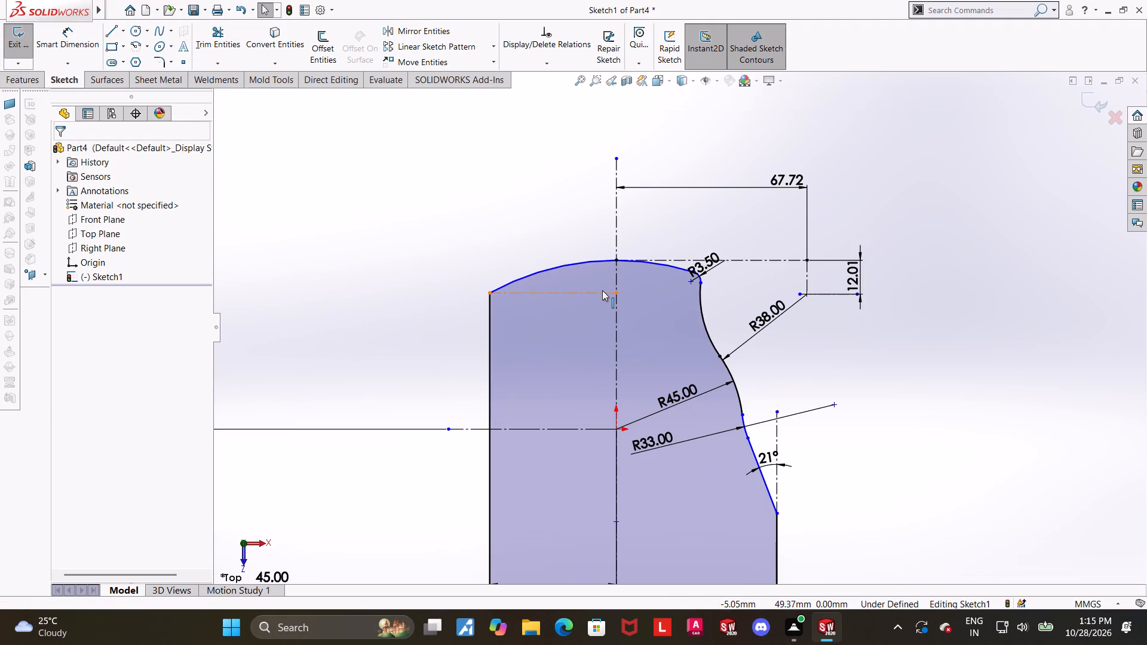
# Lower the short horizontal construction line inside the profile's top slightly, moving the upper arc's left endpoint down with it.
pyautogui.moveTo(602, 290); pyautogui.dragTo(603, 309)
pyautogui.press('Escape')
pyautogui.press('Escape')
pyautogui.scroll(2, 873, 337)
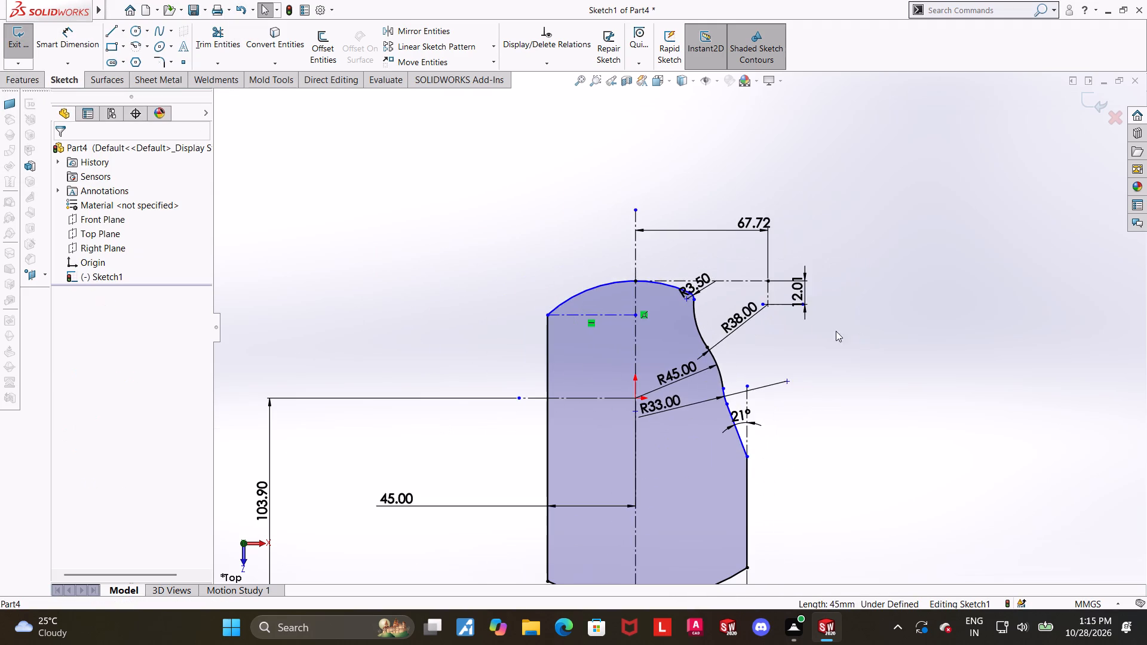
pyautogui.scroll(-1, 799, 325)
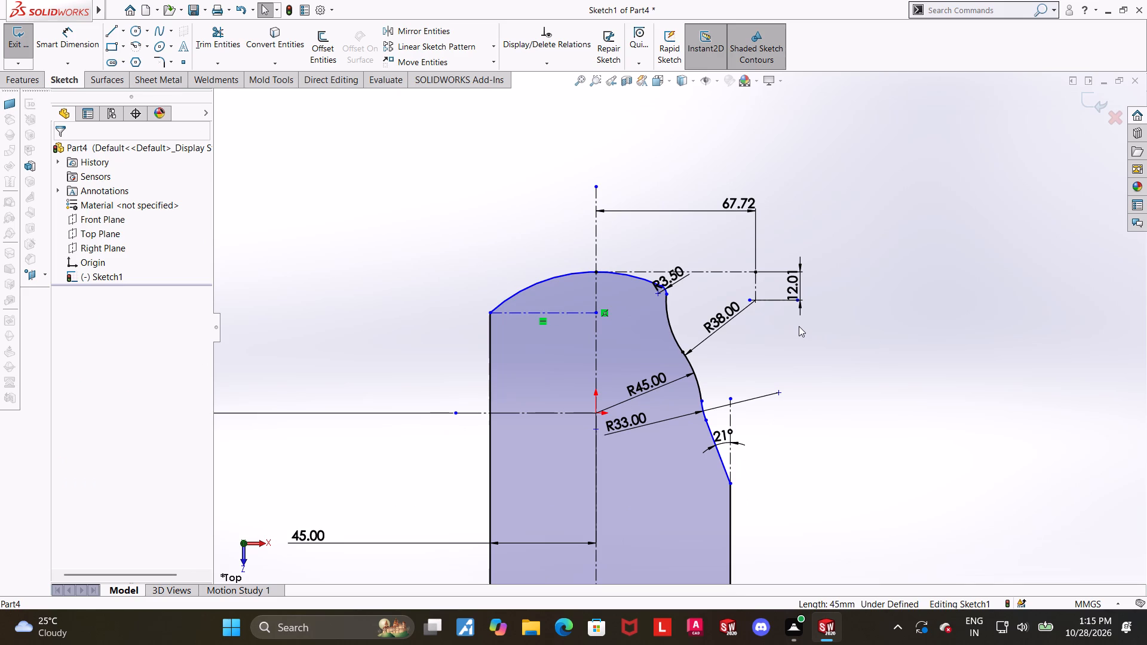
pyautogui.scroll(3, 799, 326)
pyautogui.scroll(-3, 759, 413)
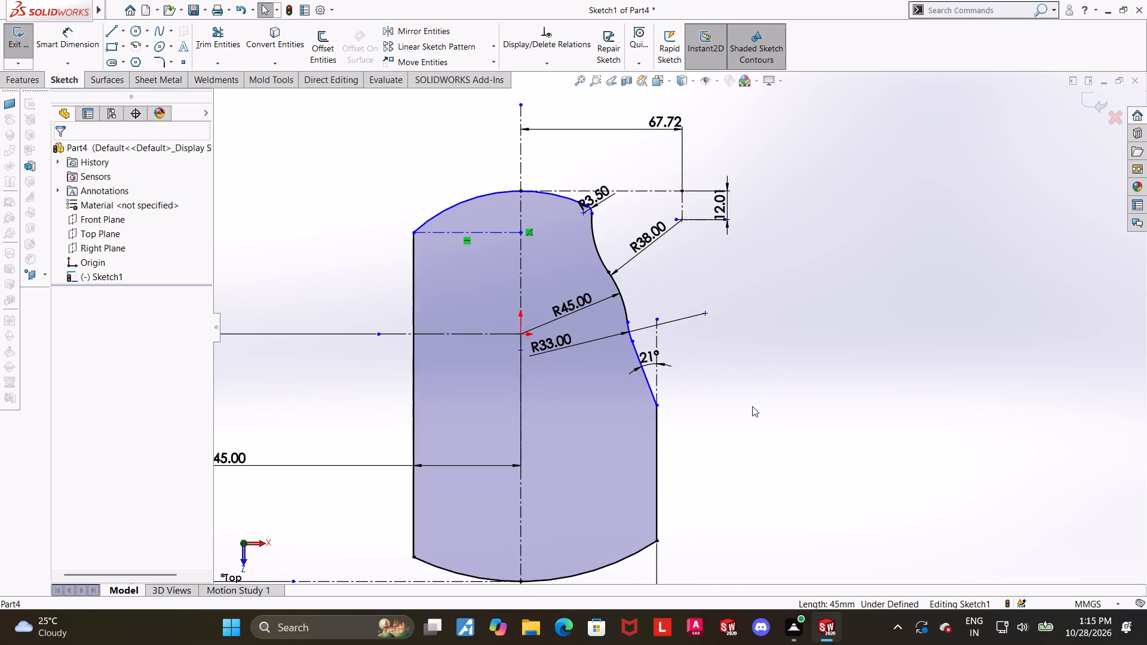
pyautogui.scroll(2, 749, 406)
pyautogui.scroll(-2, 628, 487)
# Try to move the profile's lower arc upward to check whether it still has freedom.
pyautogui.moveTo(633, 478); pyautogui.dragTo(633, 472)
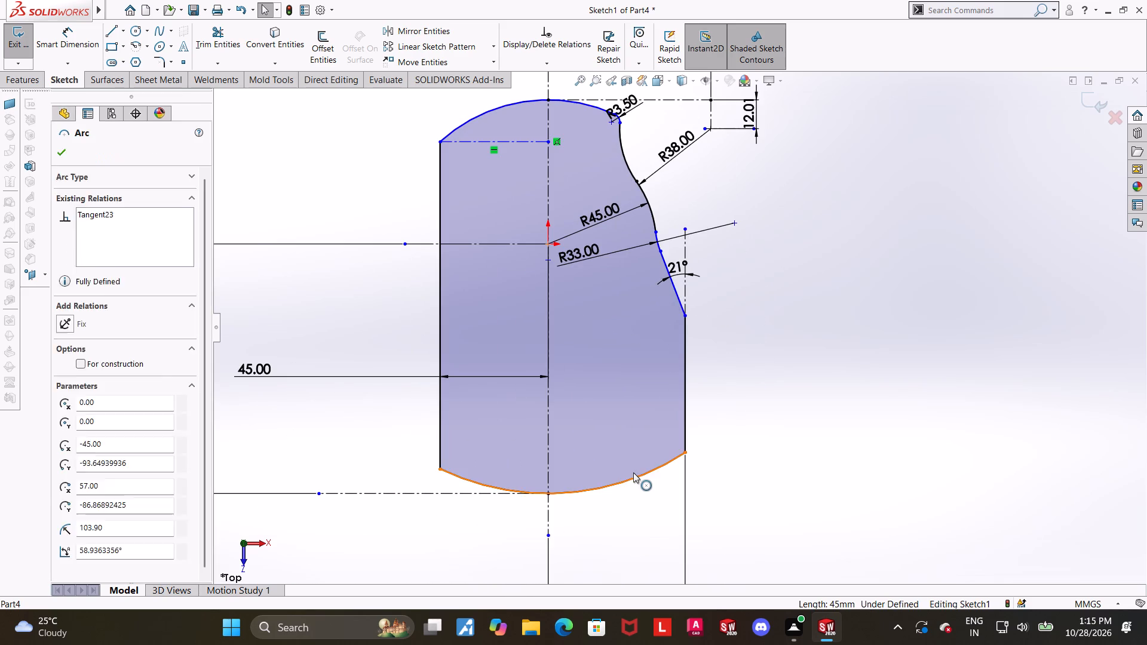
pyautogui.moveTo(633, 472); pyautogui.dragTo(633, 449)
pyautogui.click(825, 457)
pyautogui.scroll(2, 799, 452)
pyautogui.press('Escape')
pyautogui.scroll(-3, 581, 428)
pyautogui.press('Escape')
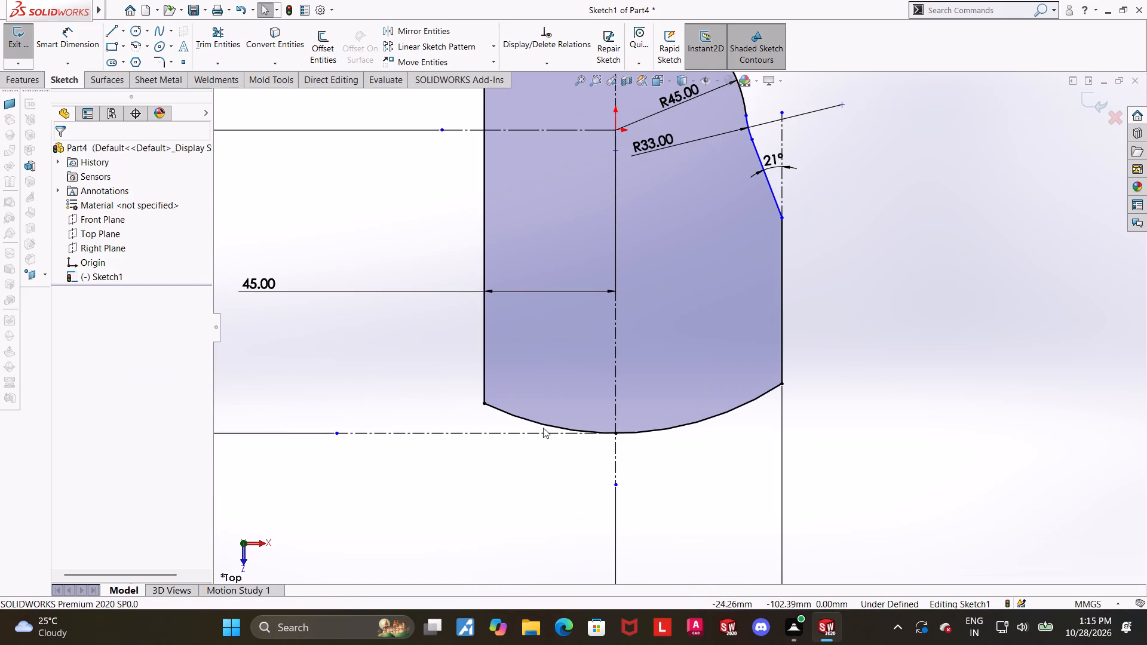
pyautogui.moveTo(535, 419); pyautogui.dragTo(535, 380)
pyautogui.press('Escape')
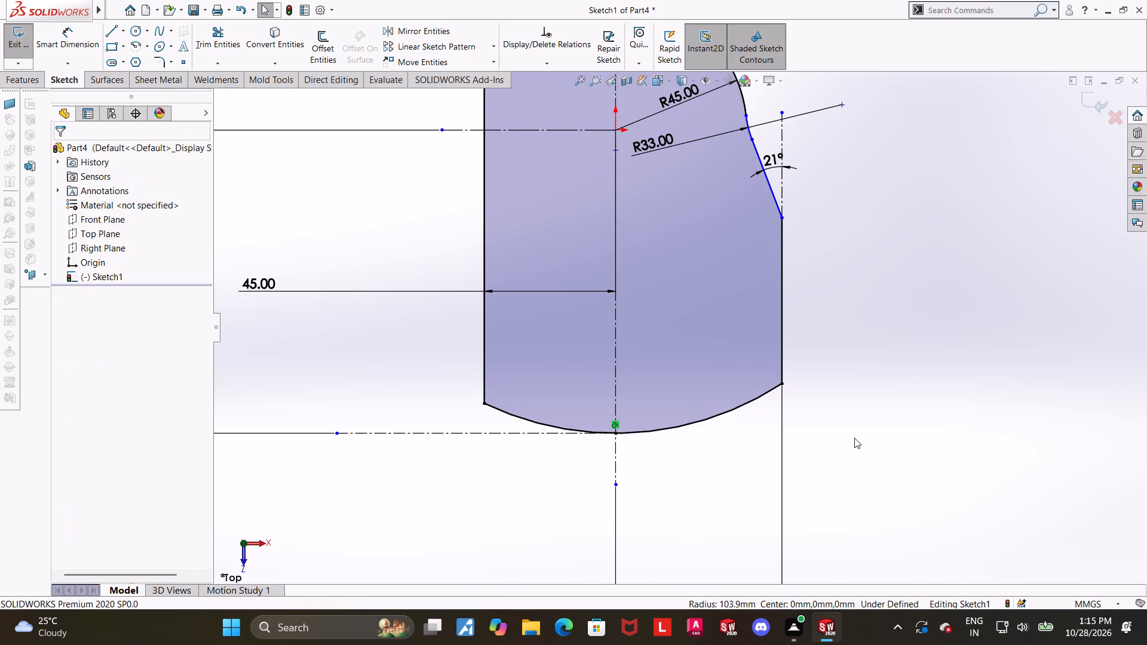
pyautogui.click(885, 431)
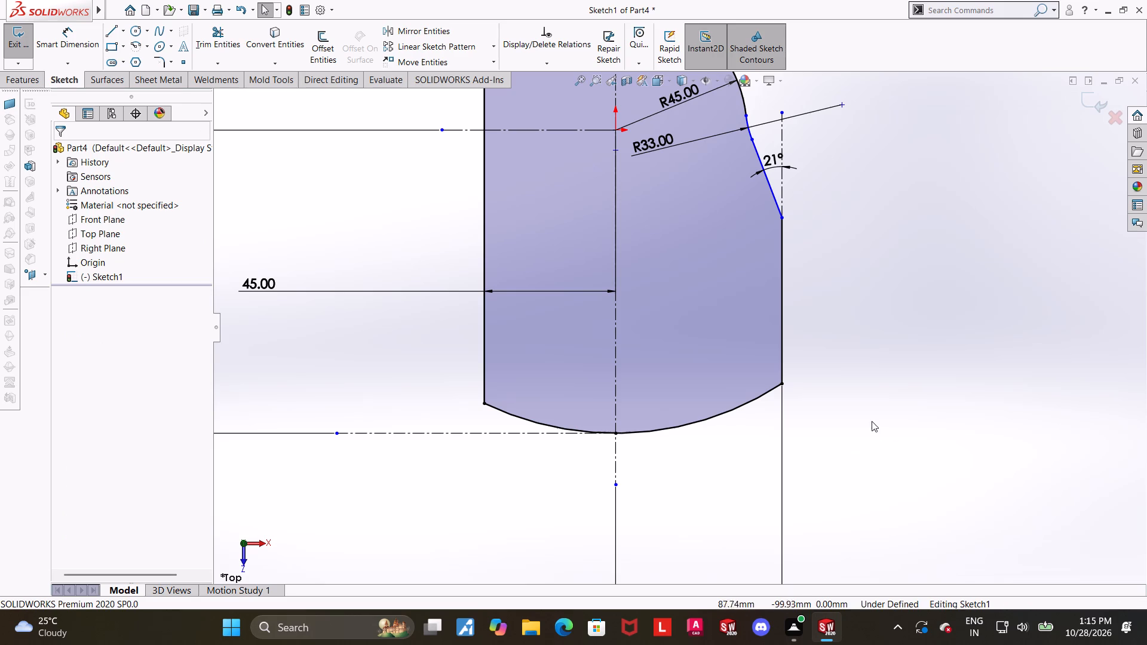
# Fillet the profile's two lower corners, where the vertical sides meet the lower arc, with a 3.5 mm radius.
pyautogui.click(164, 62)
pyautogui.press('3')
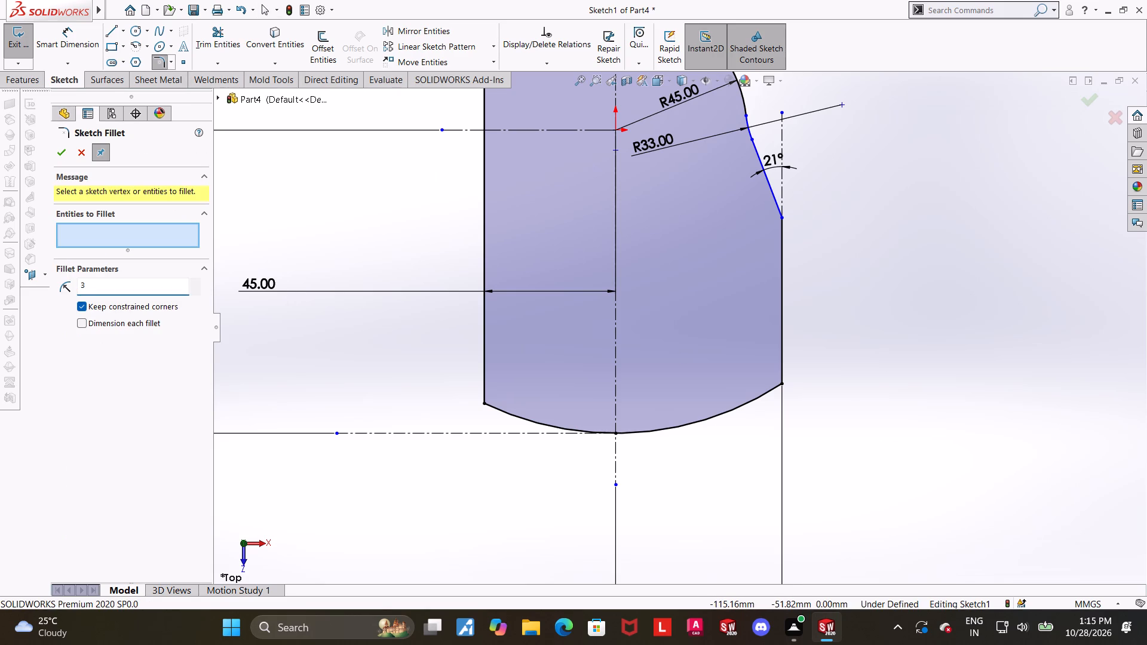
pyautogui.press('.')
pyautogui.press('5')
pyautogui.press('Return')
pyautogui.click(485, 403)
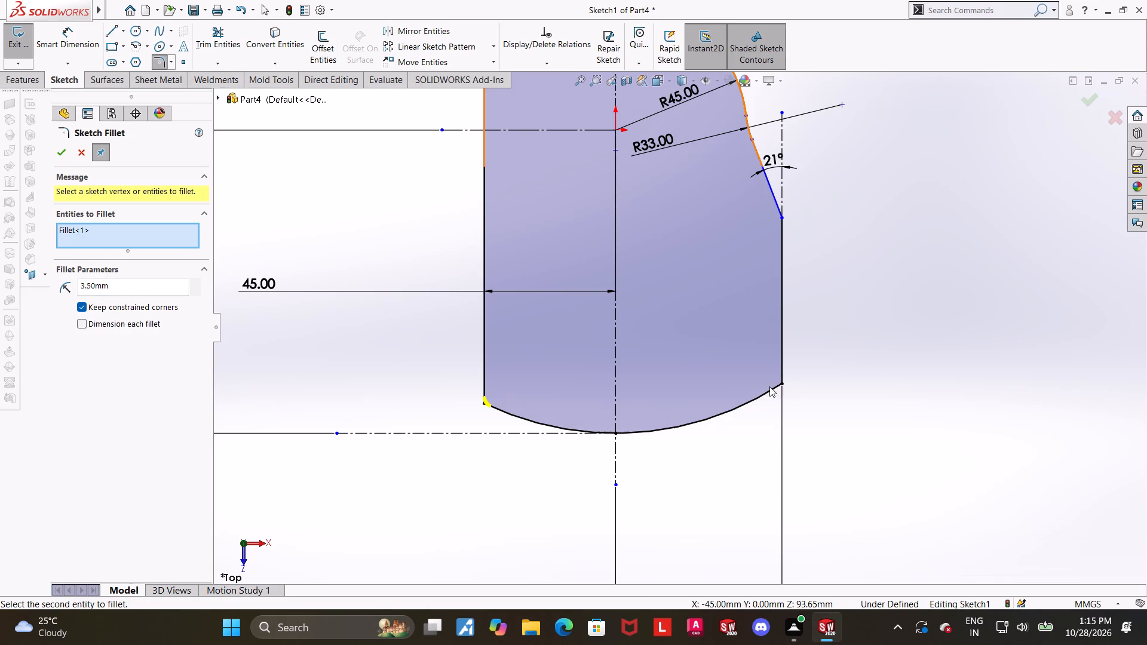
pyautogui.click(783, 385)
pyautogui.click(62, 155)
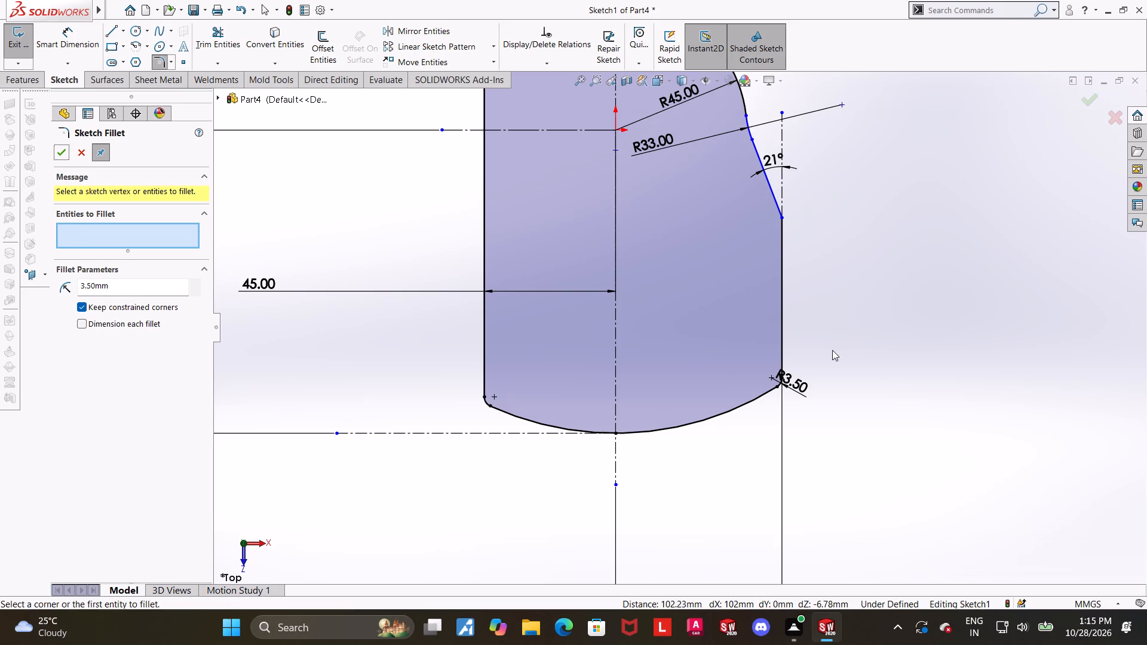
pyautogui.click(832, 350)
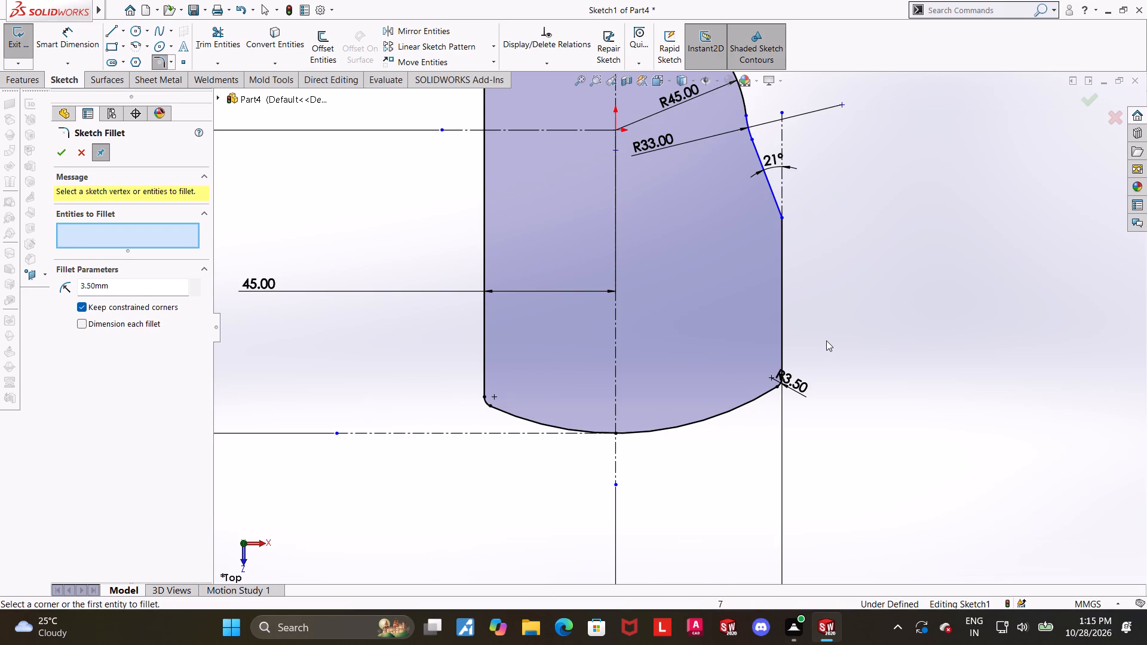
pyautogui.click(56, 156)
pyautogui.click(882, 339)
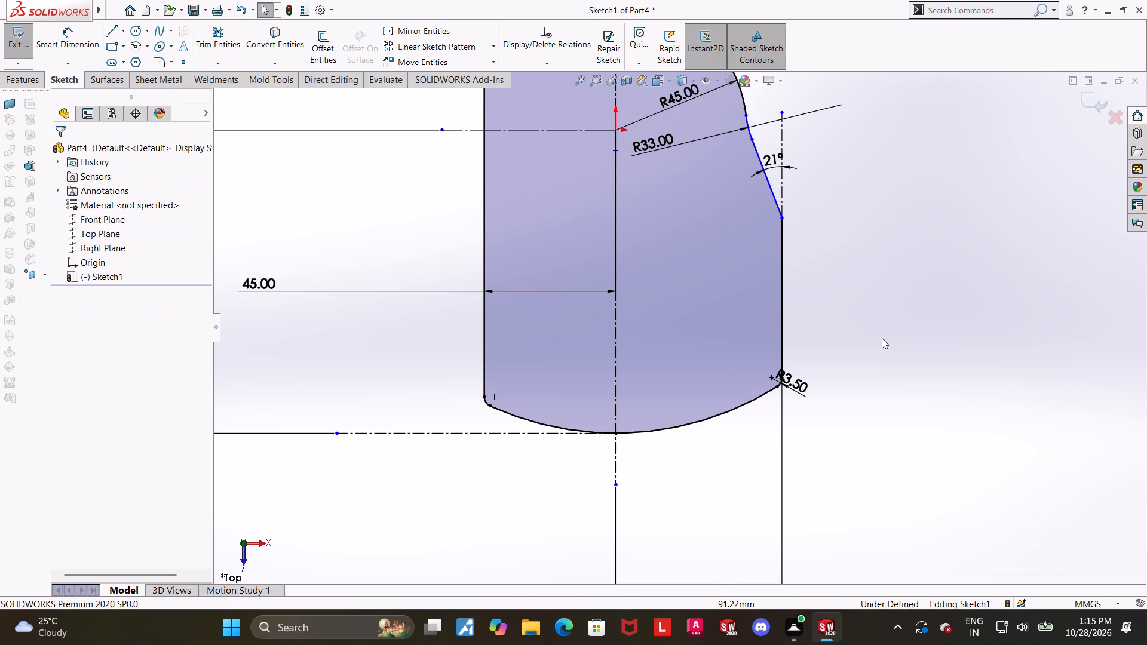
# Move the 21° line's lower endpoint up and down the right vertical side to check how the R33 arc follows.
pyautogui.scroll(1, 882, 338)
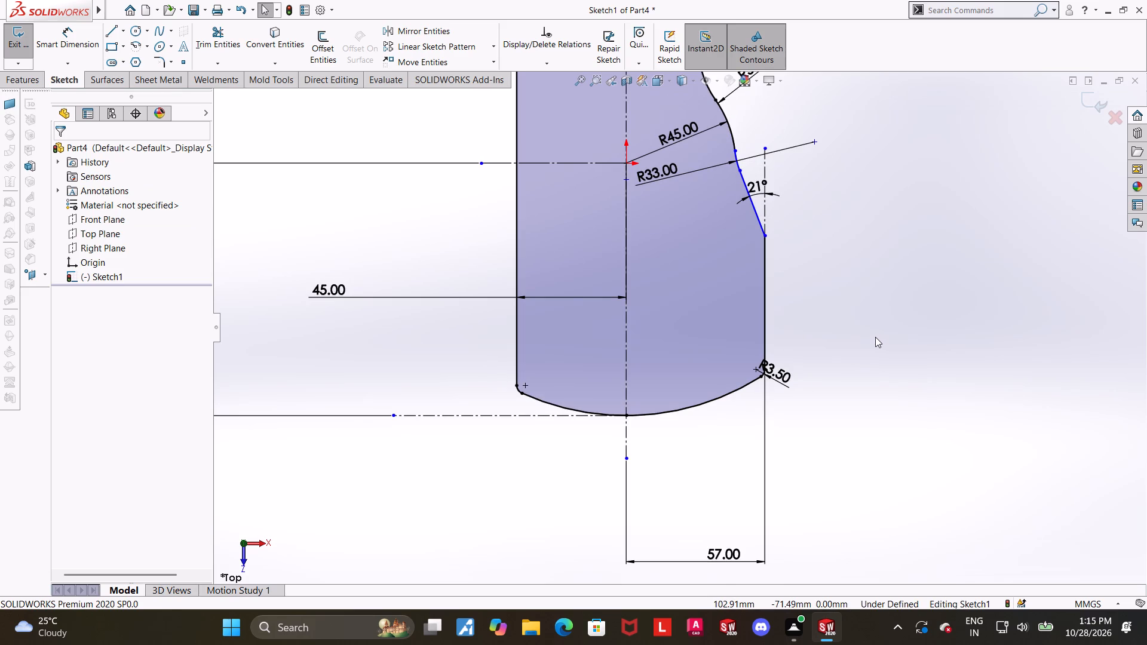
pyautogui.scroll(3, 870, 333)
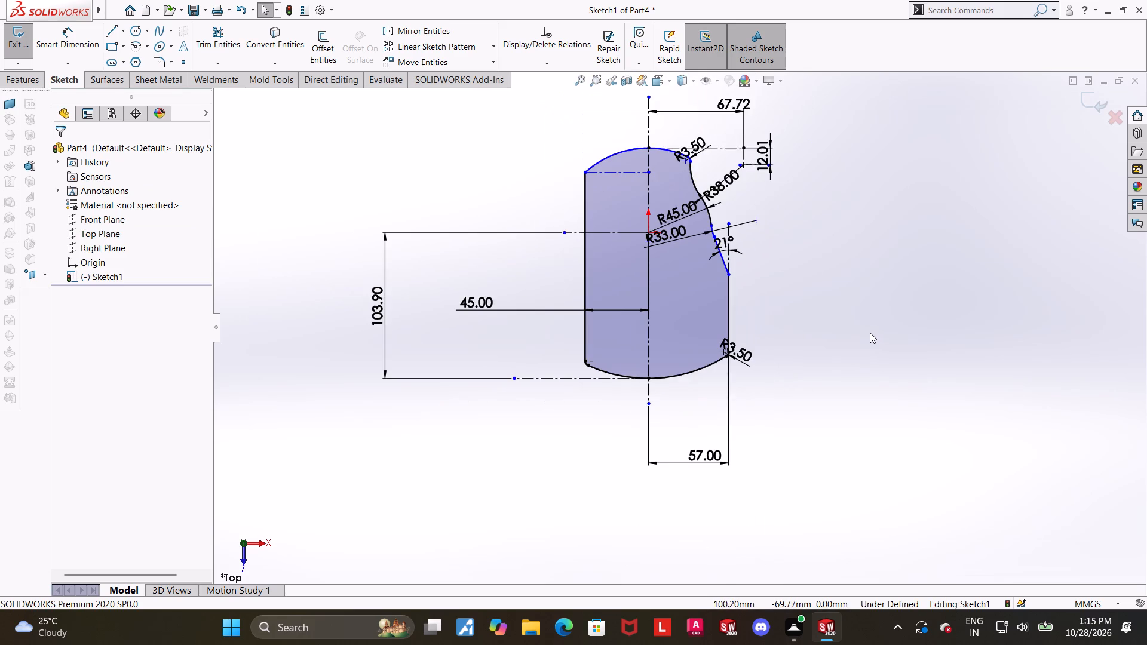
pyautogui.scroll(-2, 750, 236)
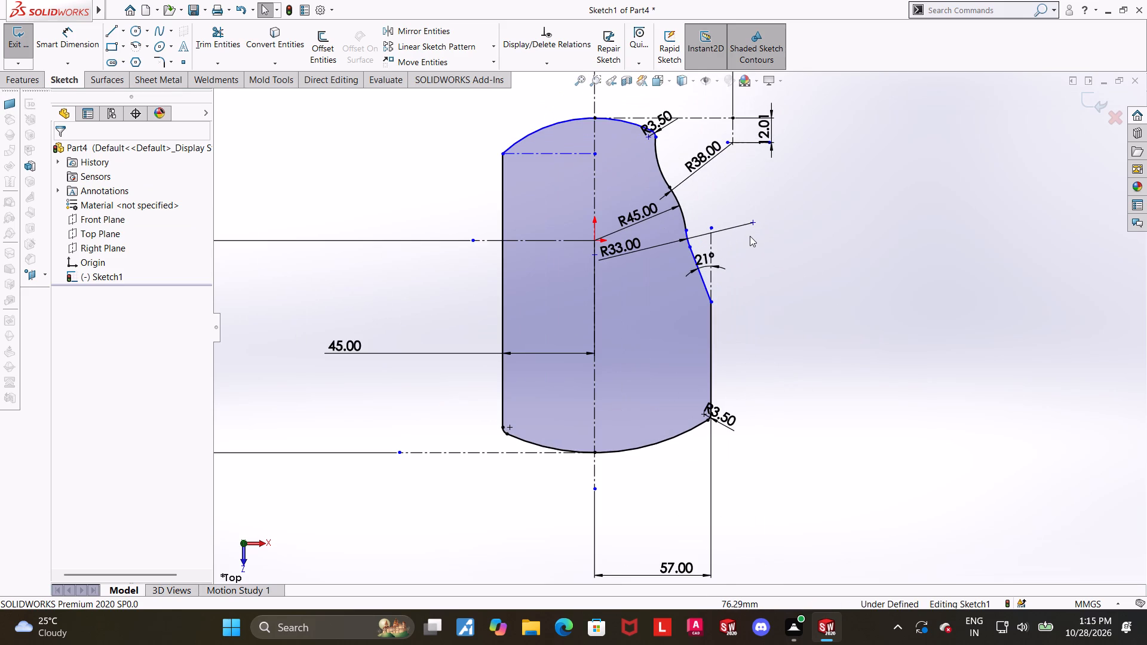
pyautogui.scroll(-2, 731, 241)
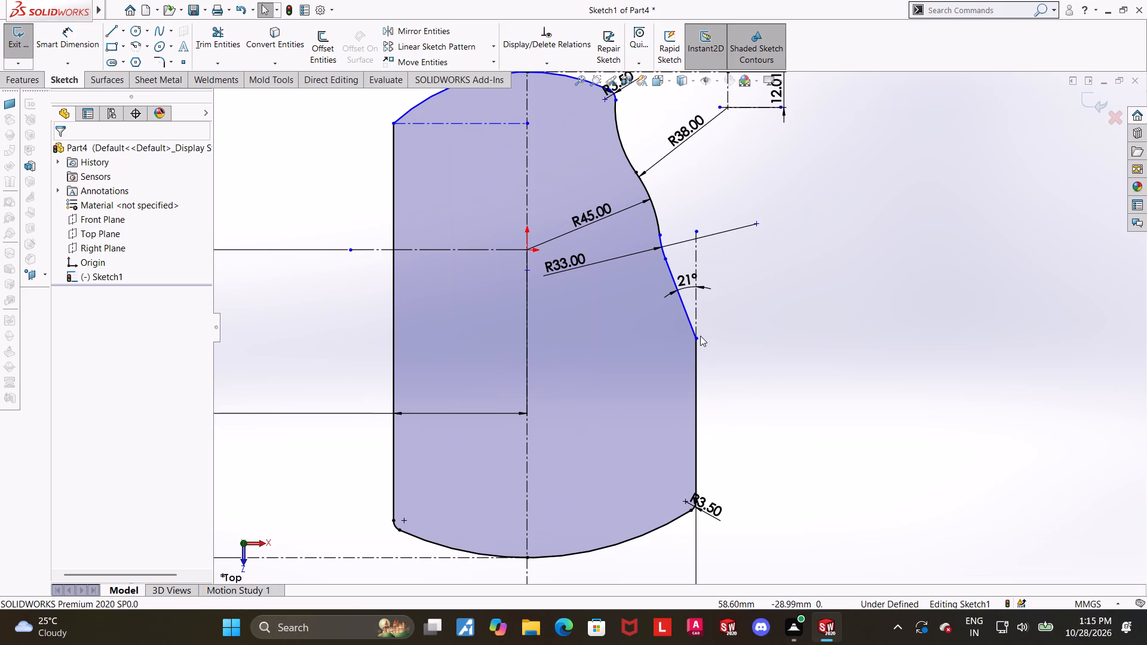
pyautogui.moveTo(696, 337); pyautogui.dragTo(673, 320)
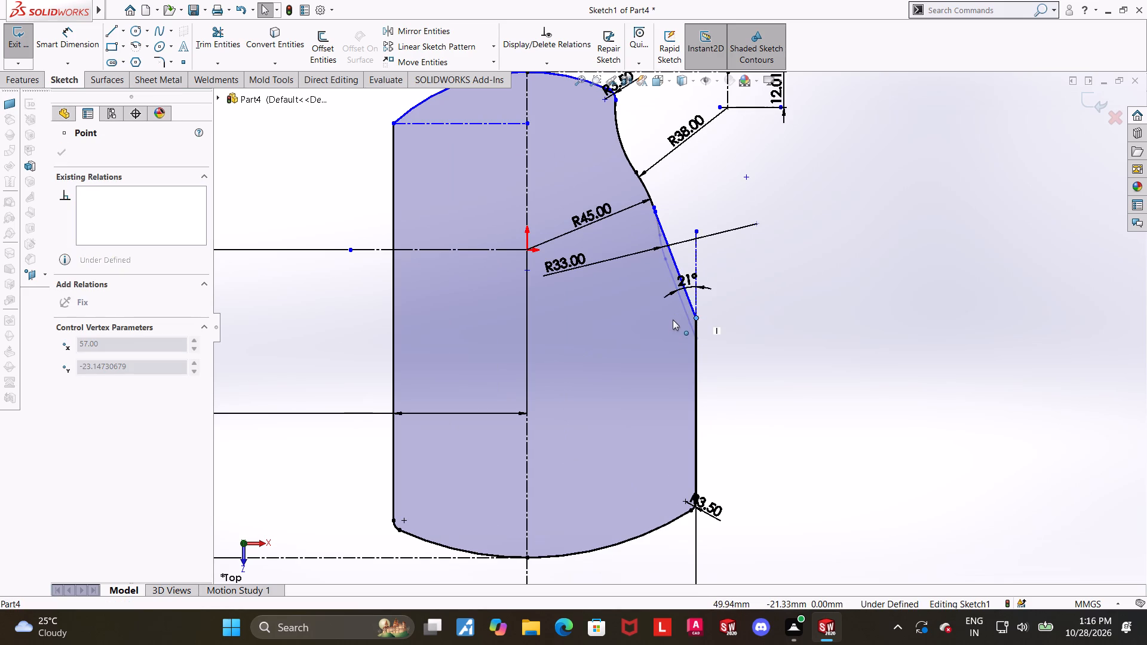
pyautogui.moveTo(673, 320); pyautogui.dragTo(674, 278)
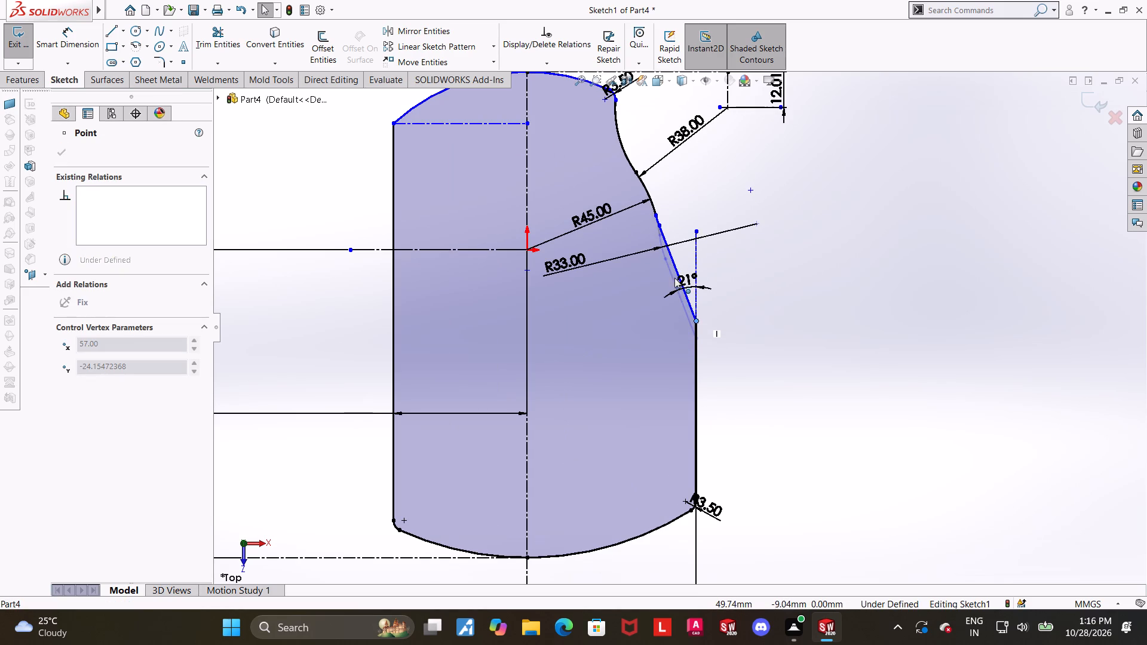
pyautogui.moveTo(674, 278); pyautogui.dragTo(648, 339)
pyautogui.click(824, 388)
pyautogui.press('Escape')
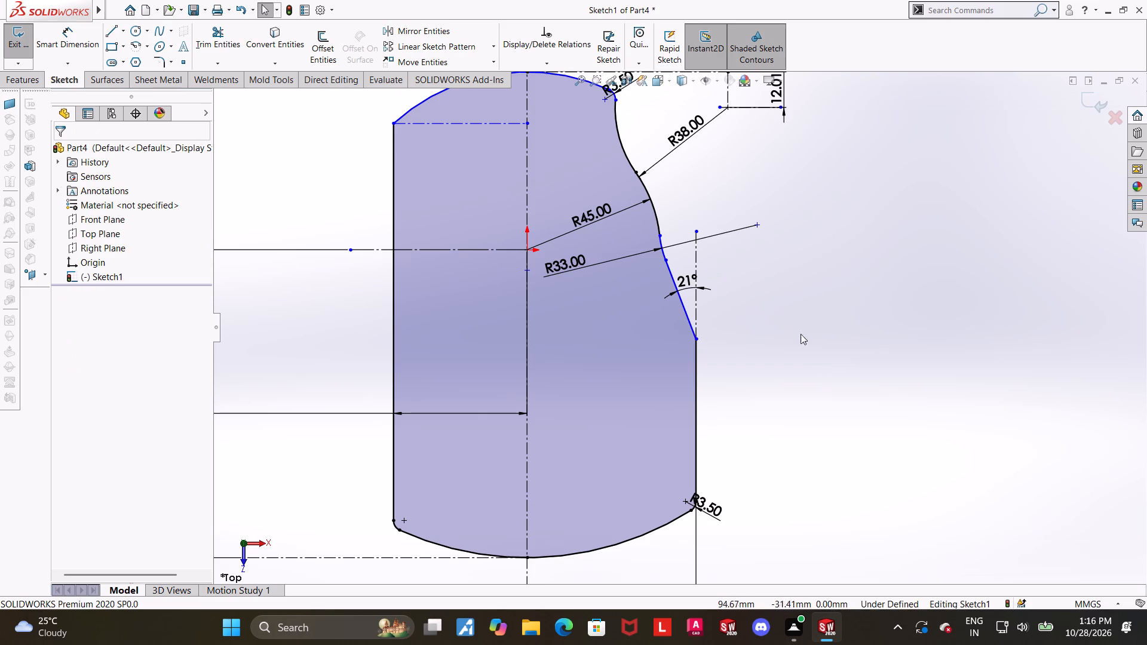
# Delete the short horizontal construction line between the upper arc's left endpoint and the vertical centerline.
pyautogui.scroll(-2, 788, 309)
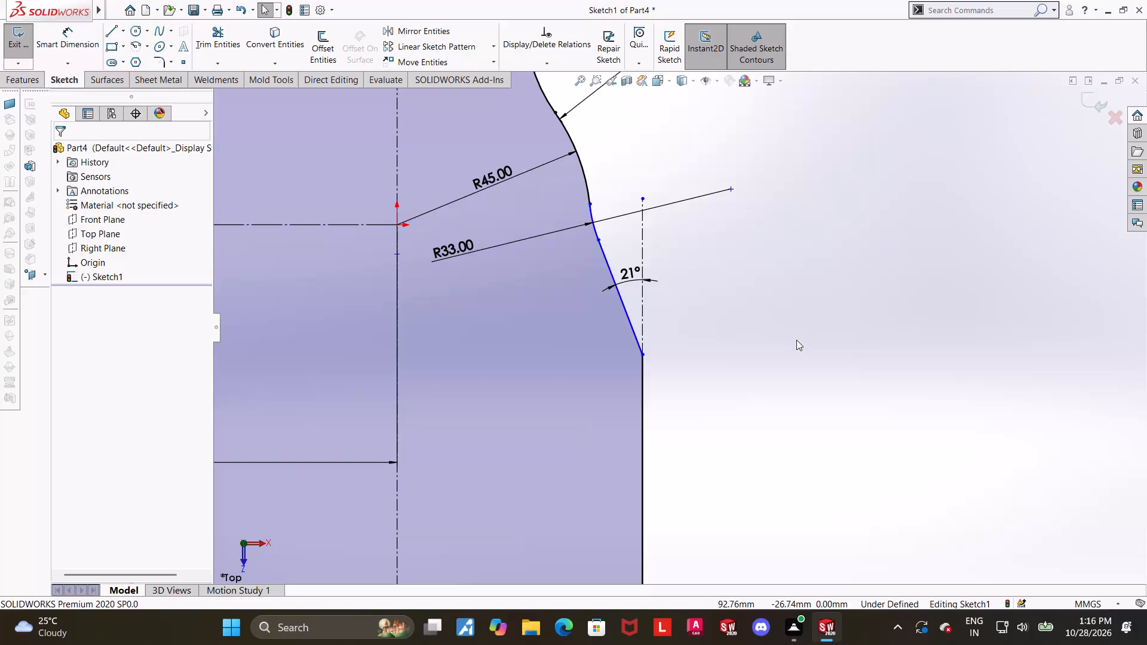
pyautogui.scroll(6, 750, 328)
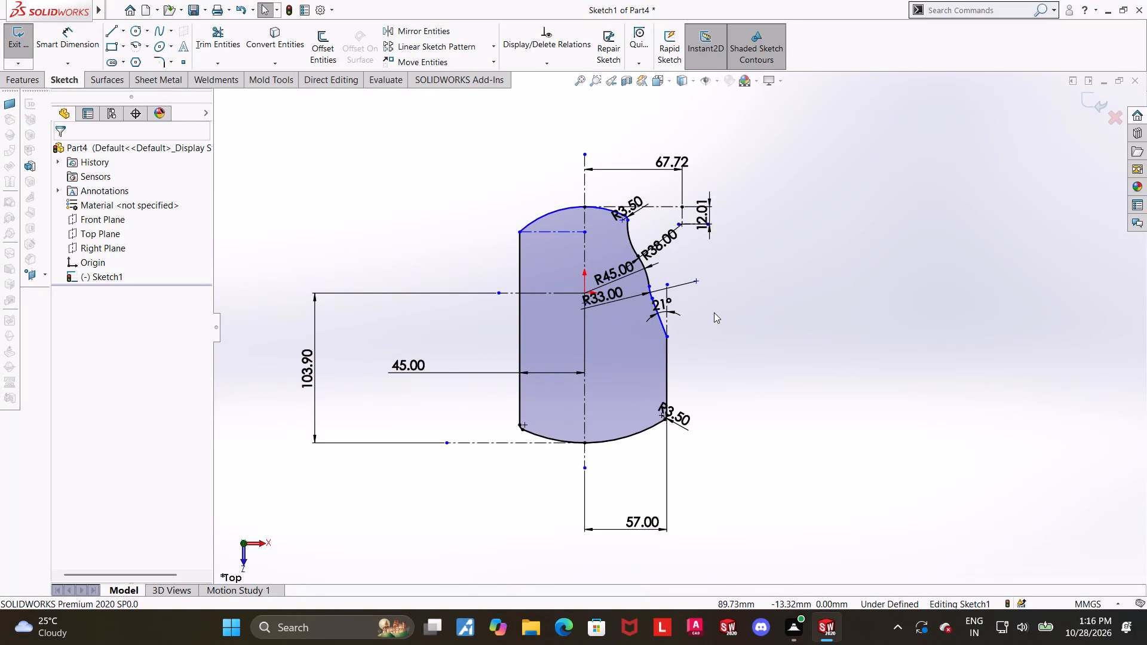
pyautogui.scroll(-5, 559, 173)
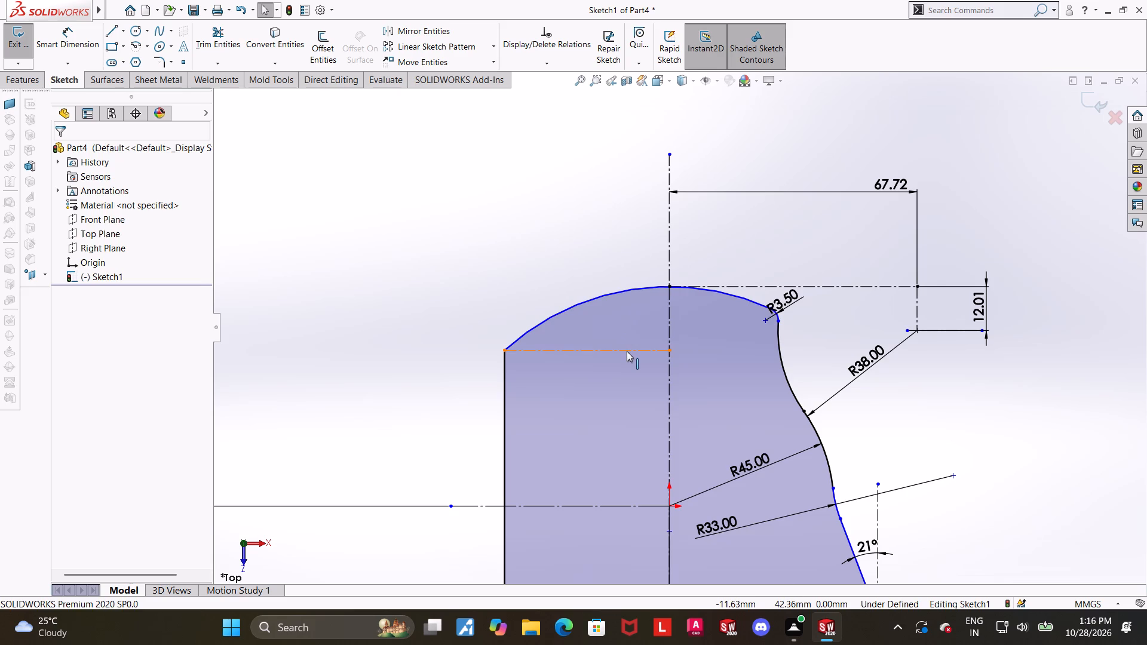
pyautogui.rightClick(627, 351)
pyautogui.click(654, 524)
pyautogui.scroll(3, 633, 432)
pyautogui.press('Escape')
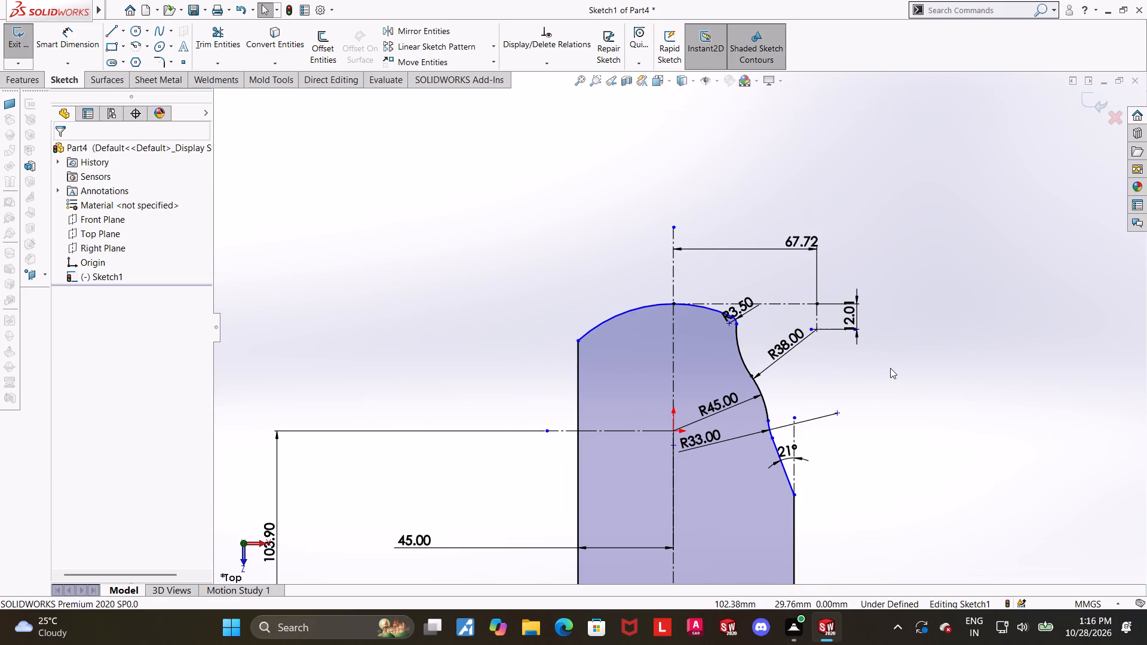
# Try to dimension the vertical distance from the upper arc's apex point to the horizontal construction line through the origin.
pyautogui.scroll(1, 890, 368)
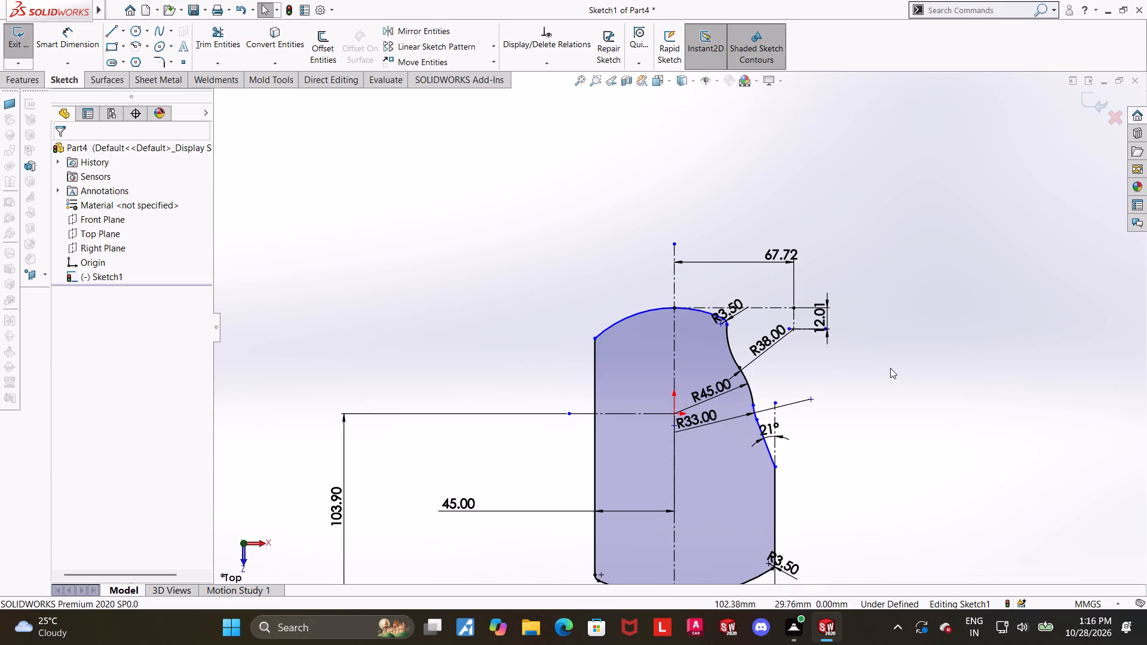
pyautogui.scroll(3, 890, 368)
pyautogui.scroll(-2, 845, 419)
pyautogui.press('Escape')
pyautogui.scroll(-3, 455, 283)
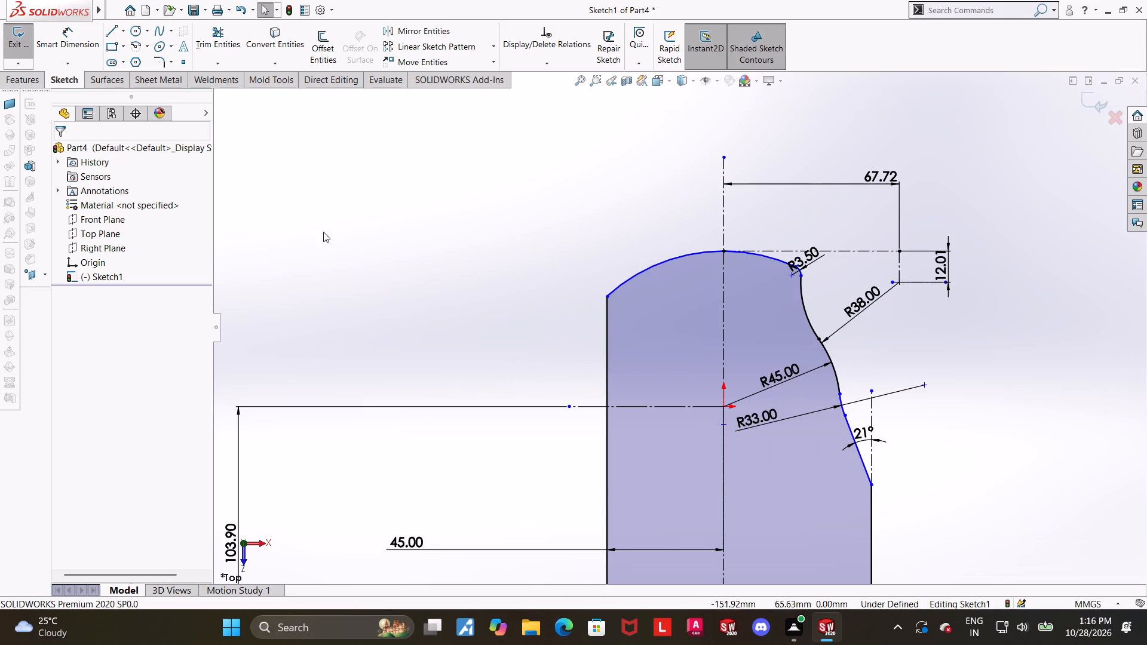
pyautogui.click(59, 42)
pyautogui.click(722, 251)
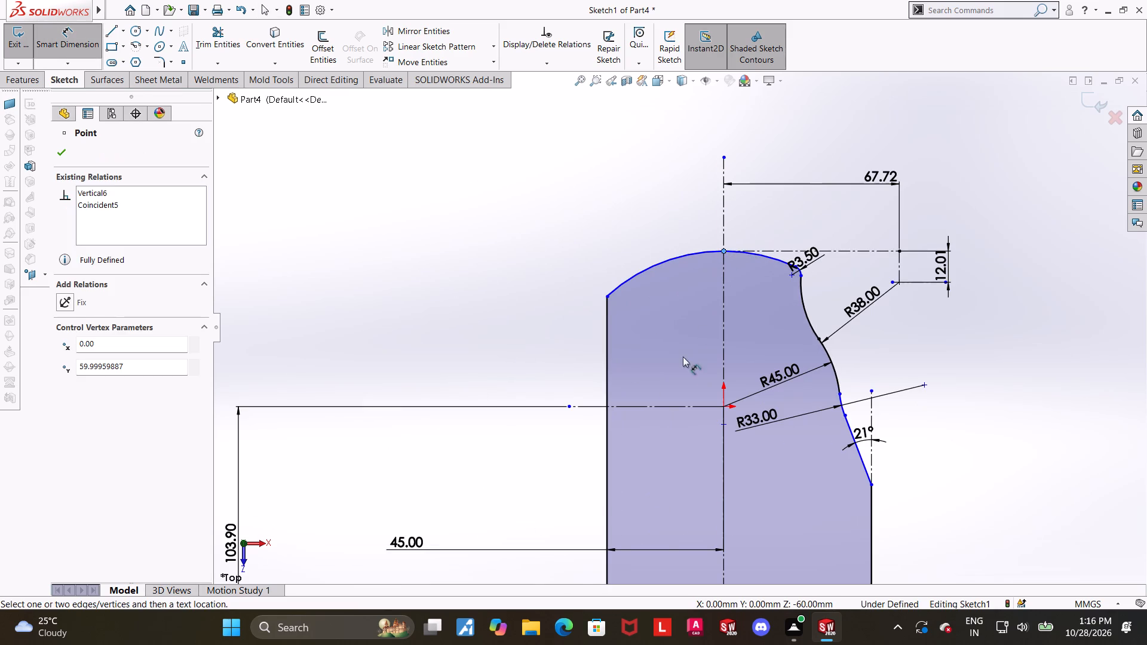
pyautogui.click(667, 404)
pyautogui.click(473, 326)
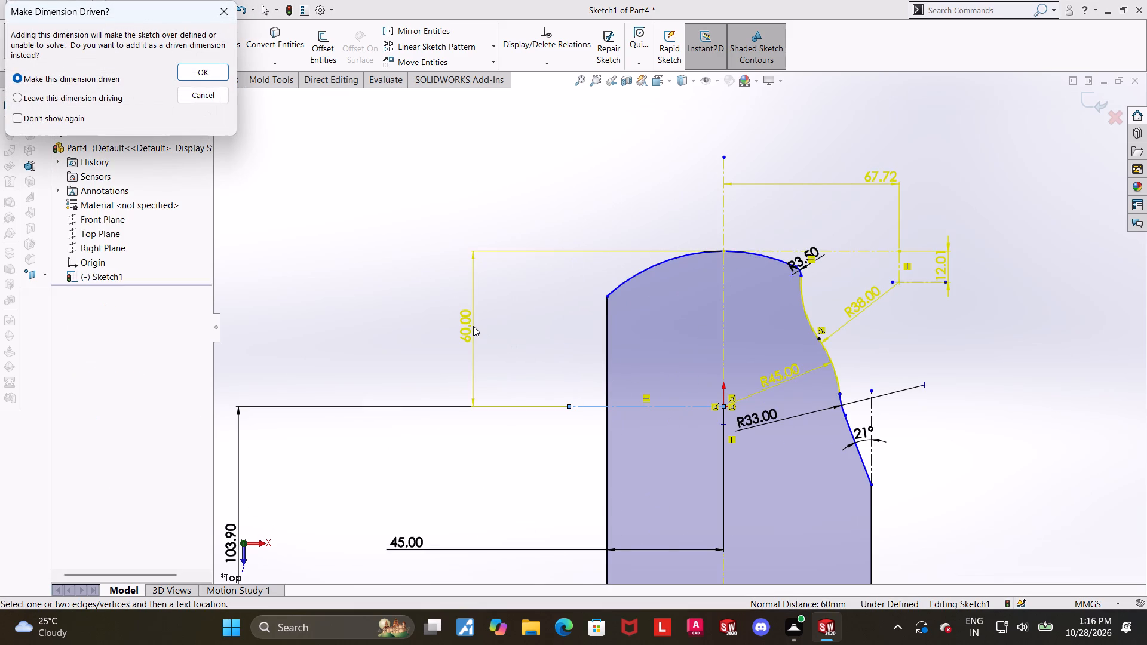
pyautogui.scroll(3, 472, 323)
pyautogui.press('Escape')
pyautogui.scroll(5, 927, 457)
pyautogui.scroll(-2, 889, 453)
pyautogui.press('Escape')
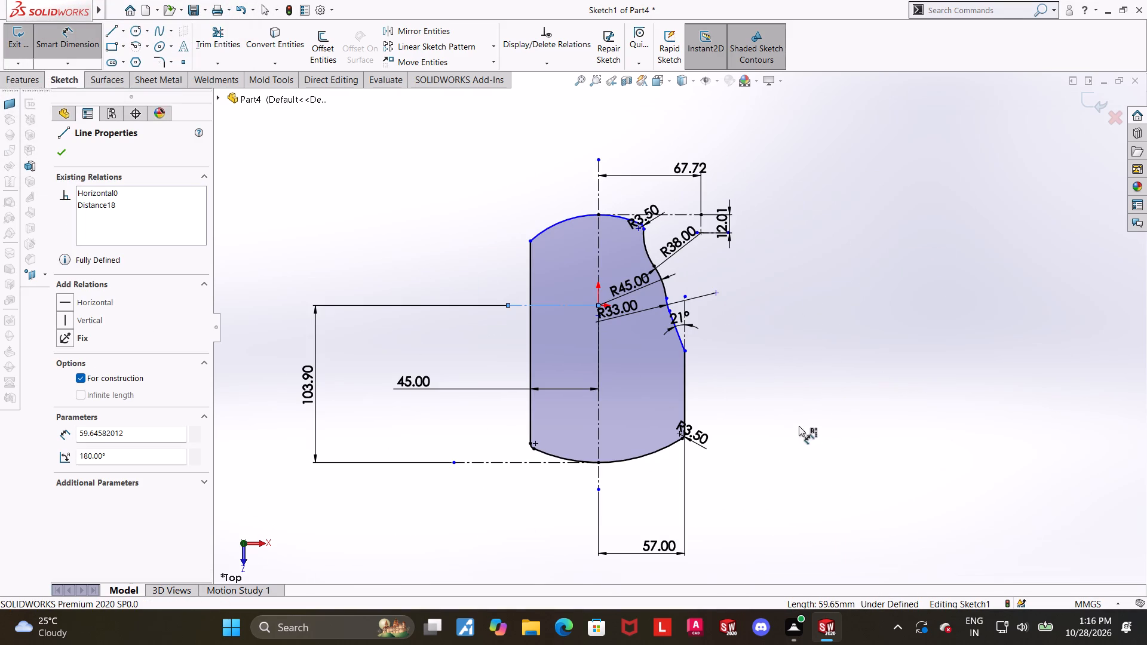
# Examine the profile's upper arc, its R3.50 corner and the right-hand side arcs for geometry that is still under defined.
pyautogui.scroll(-2, 606, 216)
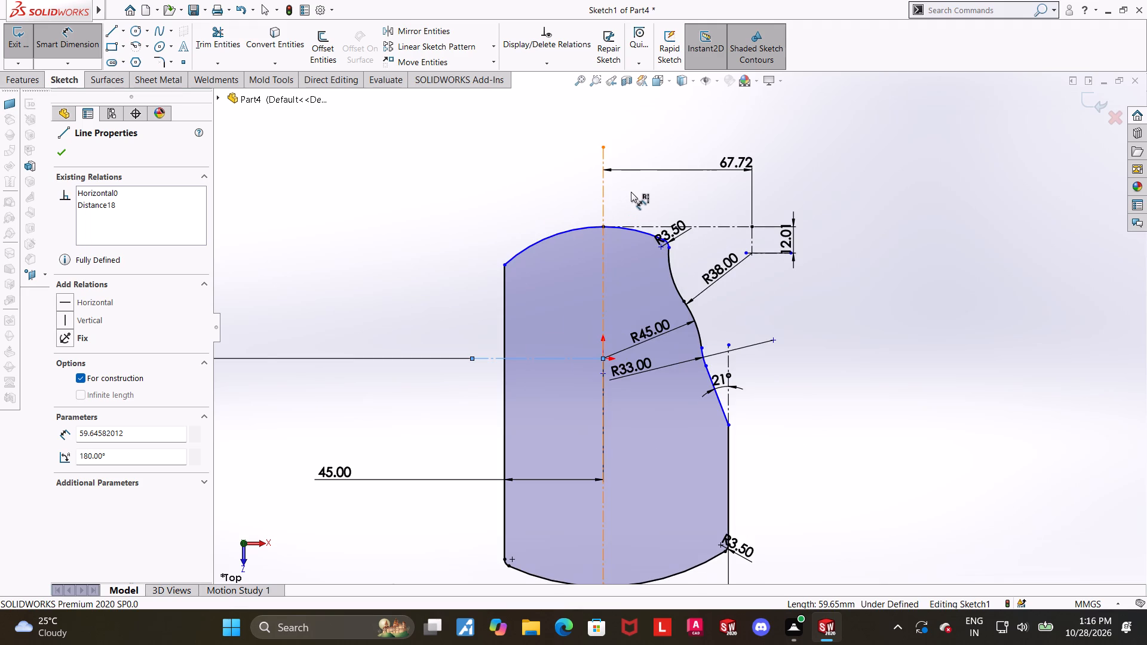
pyautogui.scroll(1, 631, 192)
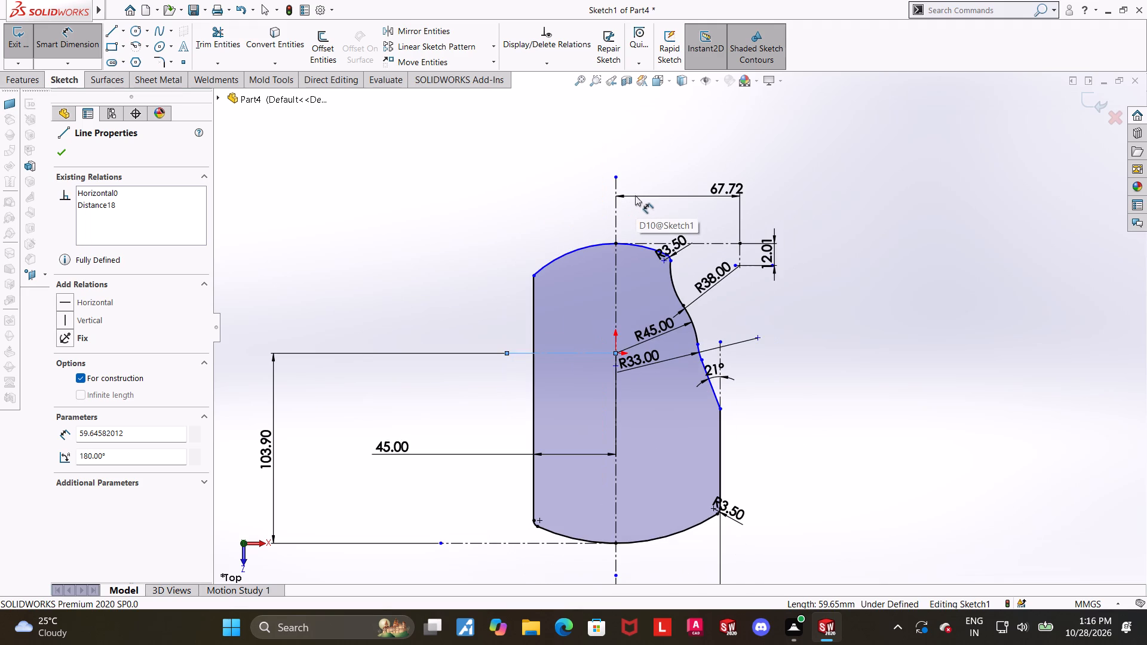
pyautogui.scroll(1, 697, 186)
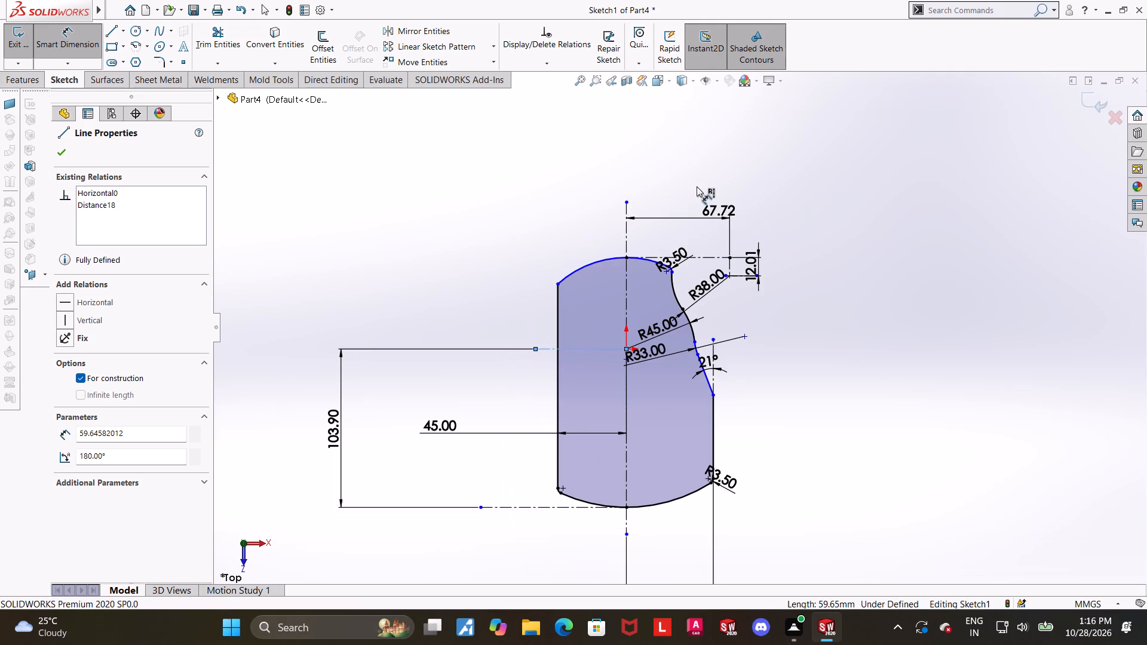
pyautogui.press('Escape')
pyautogui.scroll(1, 772, 308)
pyautogui.scroll(-8, 694, 287)
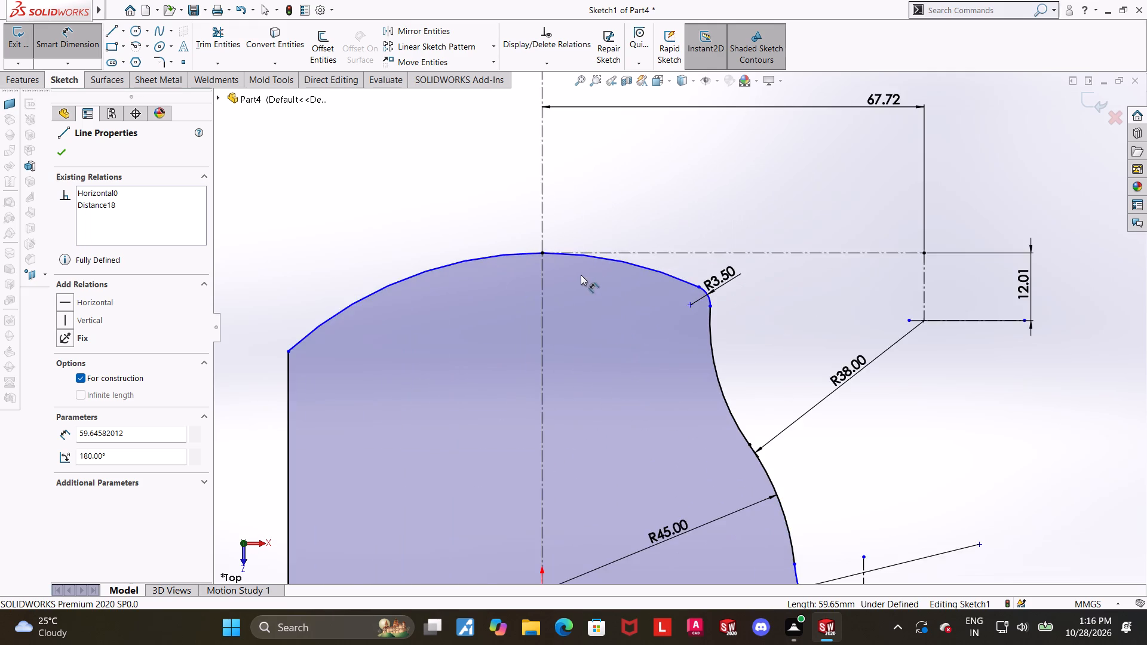
pyautogui.scroll(4, 571, 274)
pyautogui.scroll(2, 613, 327)
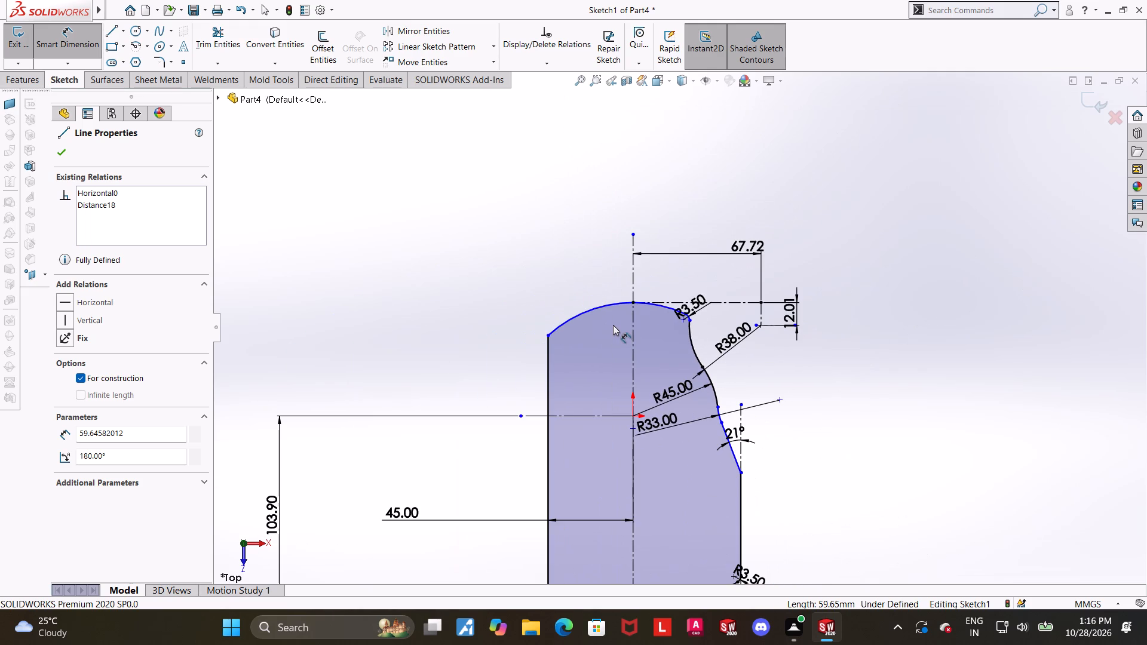
pyautogui.scroll(-2, 680, 330)
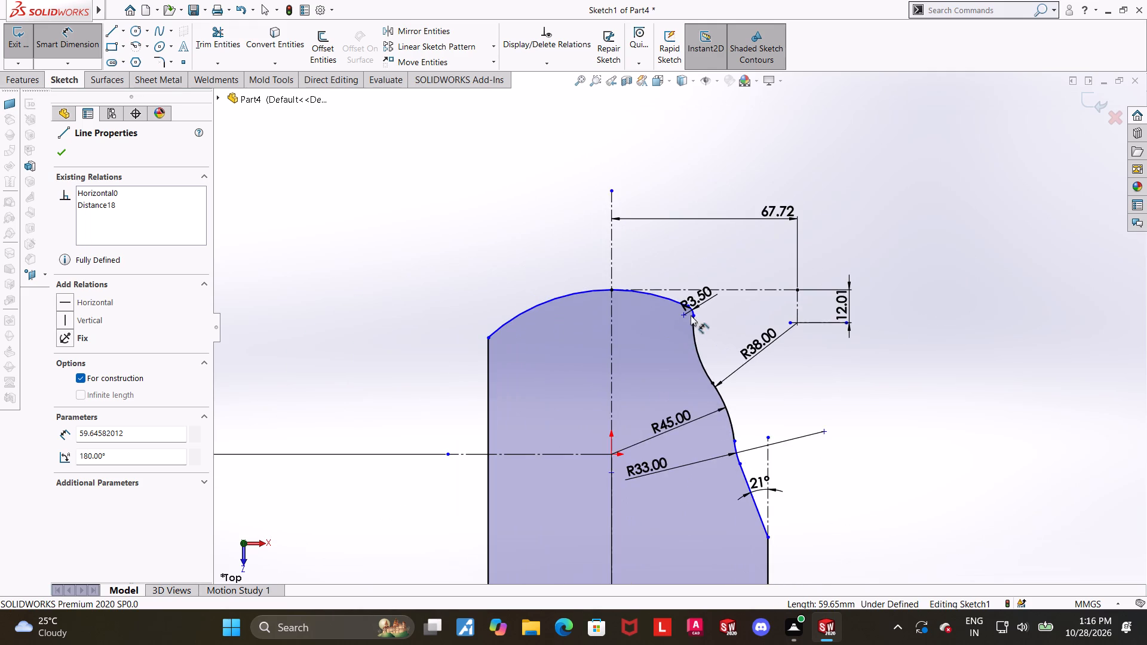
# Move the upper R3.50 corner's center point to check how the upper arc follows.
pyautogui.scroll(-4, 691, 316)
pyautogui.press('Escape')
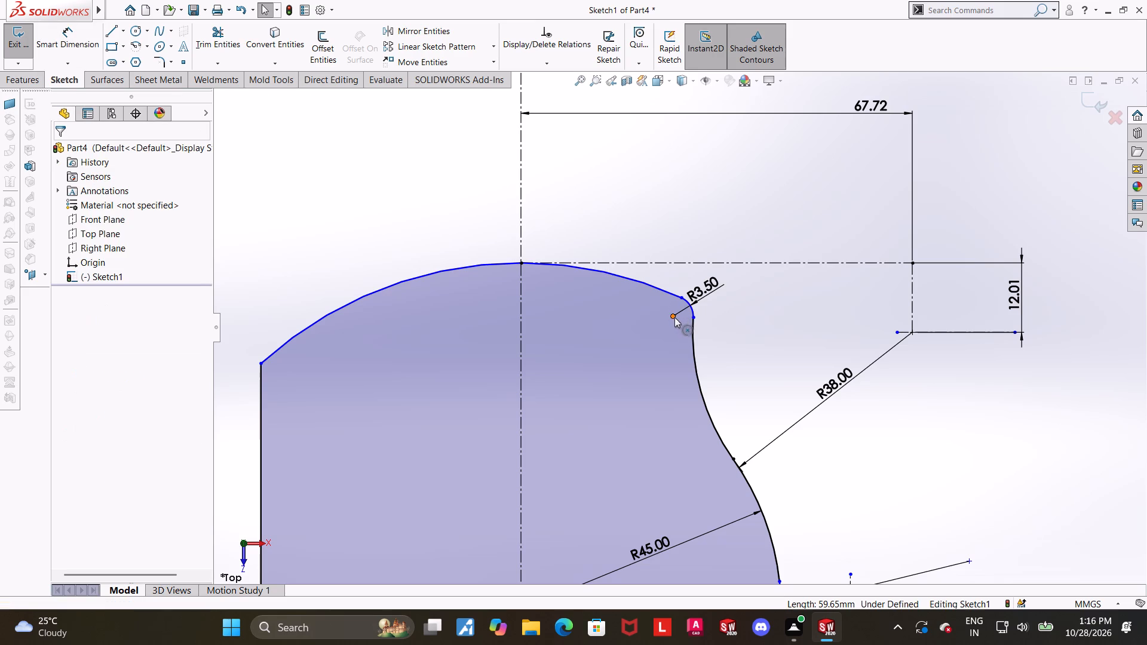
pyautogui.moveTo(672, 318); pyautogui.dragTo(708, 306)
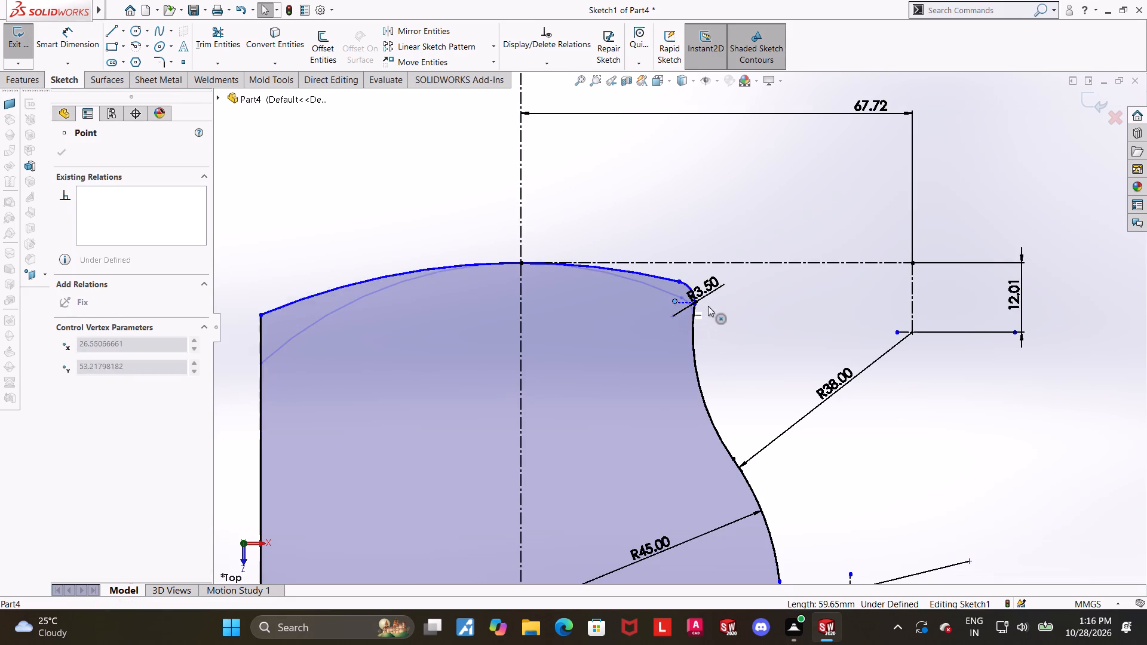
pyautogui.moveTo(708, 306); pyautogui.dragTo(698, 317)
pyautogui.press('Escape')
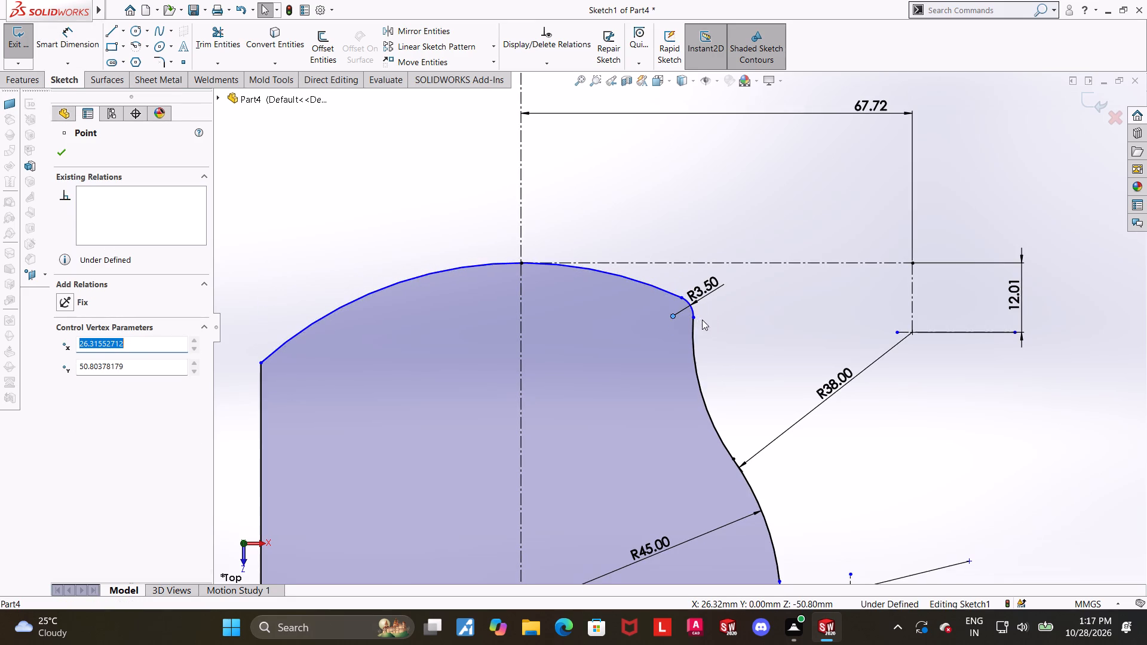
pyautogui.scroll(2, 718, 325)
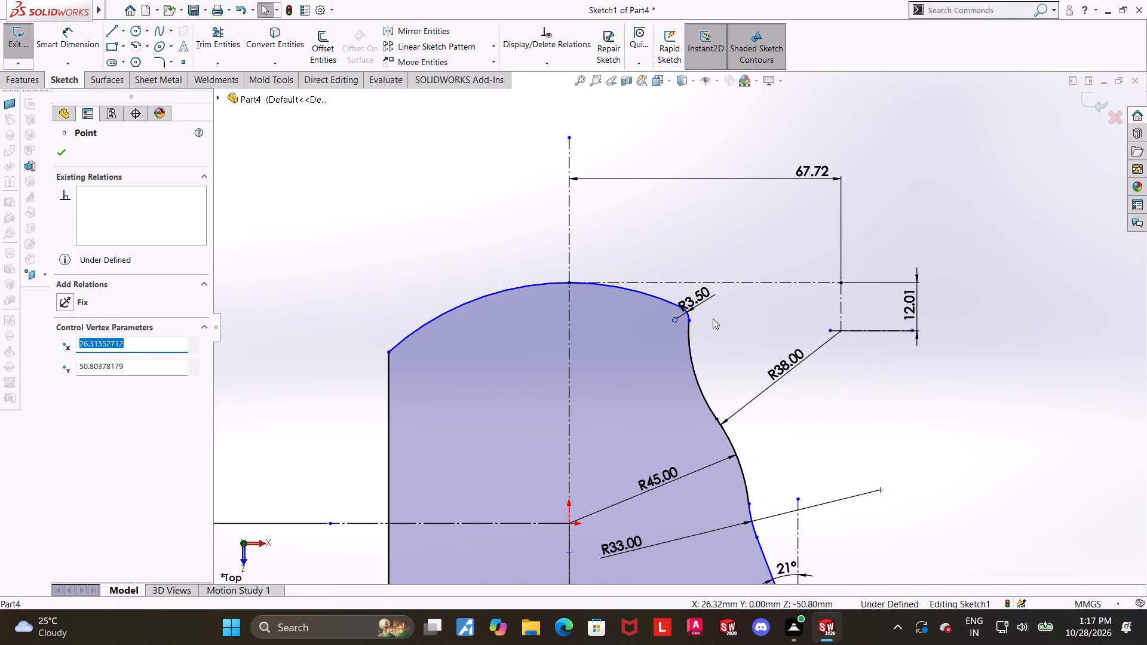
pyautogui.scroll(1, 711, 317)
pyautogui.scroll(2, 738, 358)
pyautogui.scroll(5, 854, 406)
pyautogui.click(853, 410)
# Make the left endpoint of the horizontal construction line through the origin coincident with the profile's left vertical line.
pyautogui.scroll(-3, 766, 389)
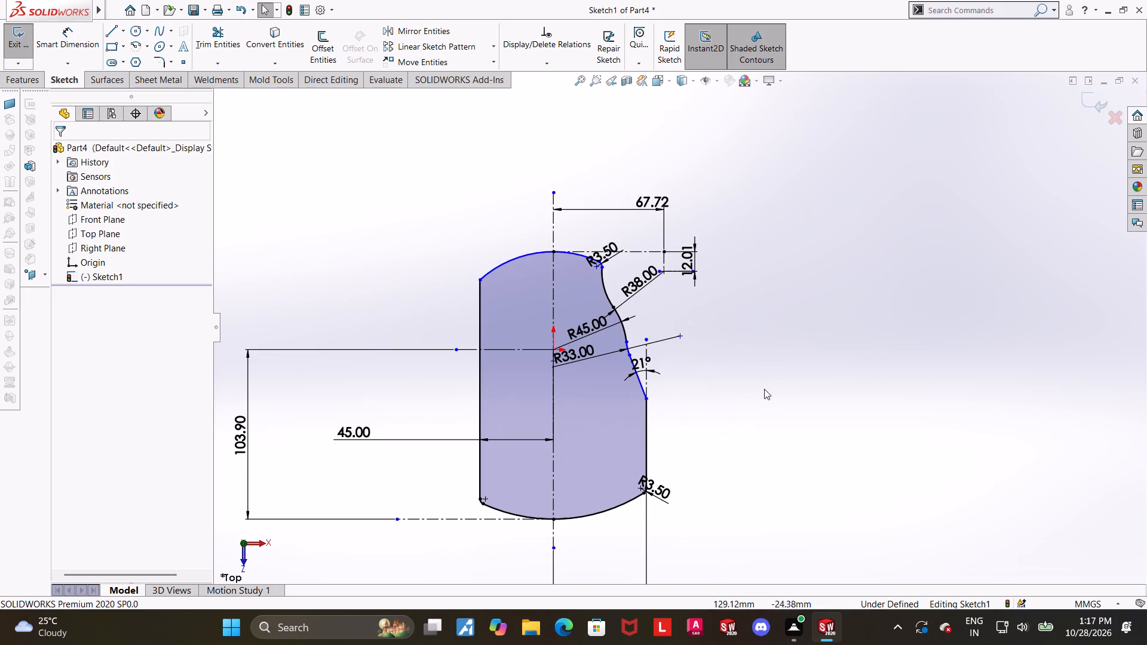
pyautogui.scroll(-3, 465, 342)
pyautogui.keyDown('ctrl'); pyautogui.click(489, 352); pyautogui.keyUp('ctrl')
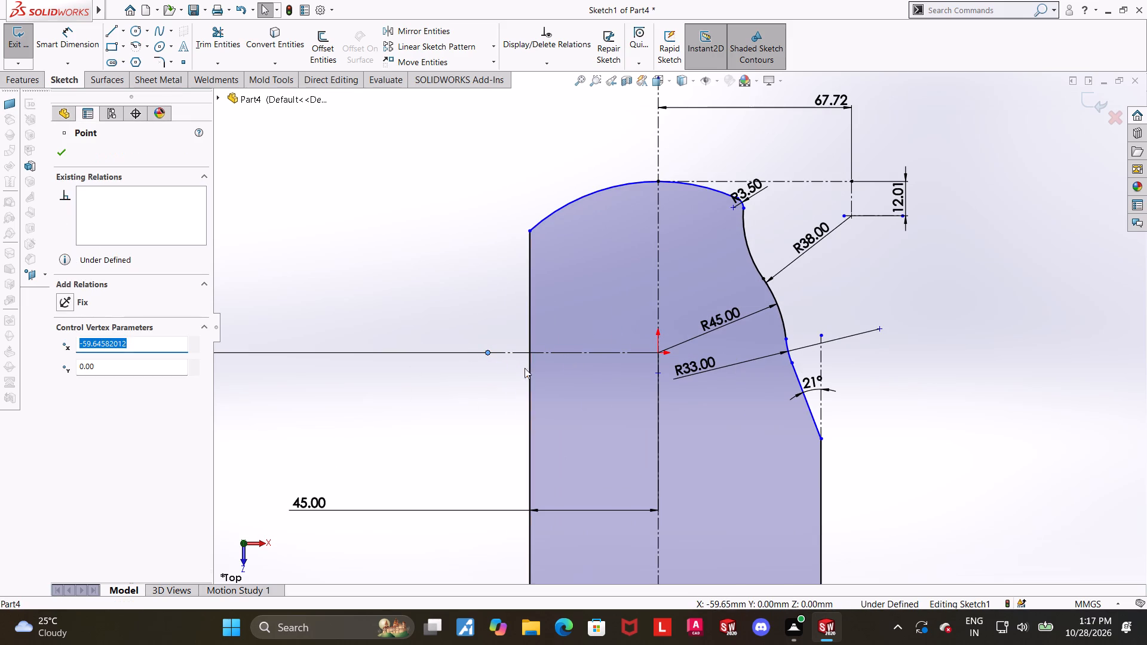
pyautogui.keyDown('ctrl'); pyautogui.click(529, 371); pyautogui.keyUp('ctrl')
pyautogui.click(68, 385)
pyautogui.scroll(4, 912, 417)
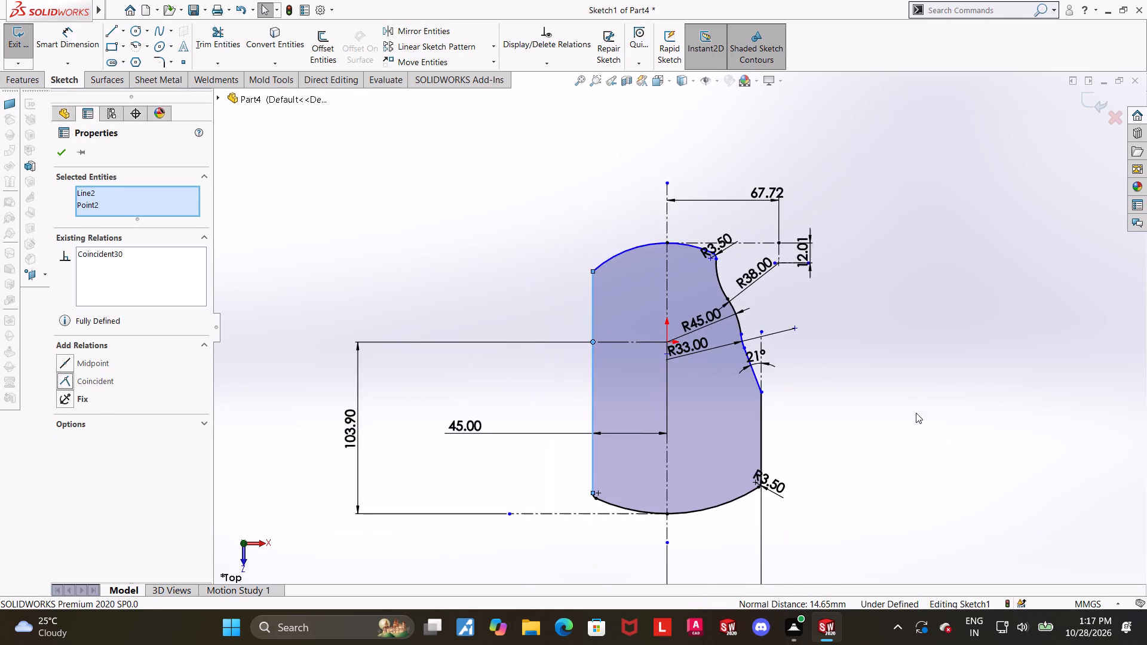
pyautogui.click(915, 406)
# Add a Horizontal relation between the origin and the upper endpoint of the vertical construction line beside the 21° line.
pyautogui.scroll(-3, 713, 302)
pyautogui.scroll(-3, 763, 348)
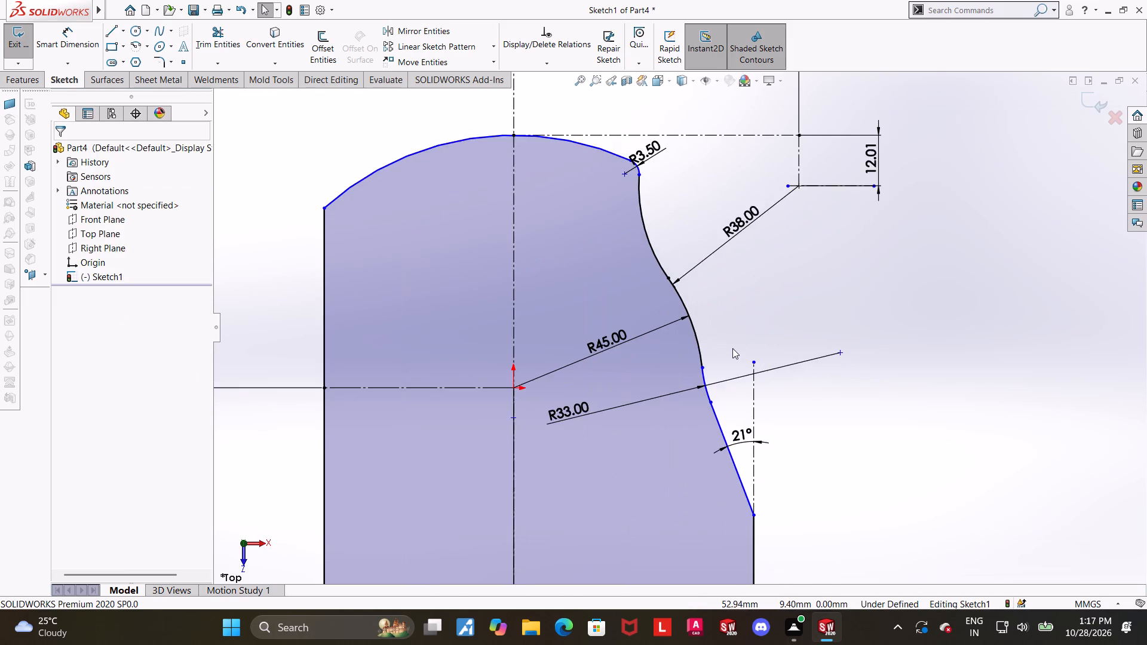
pyautogui.scroll(-3, 732, 348)
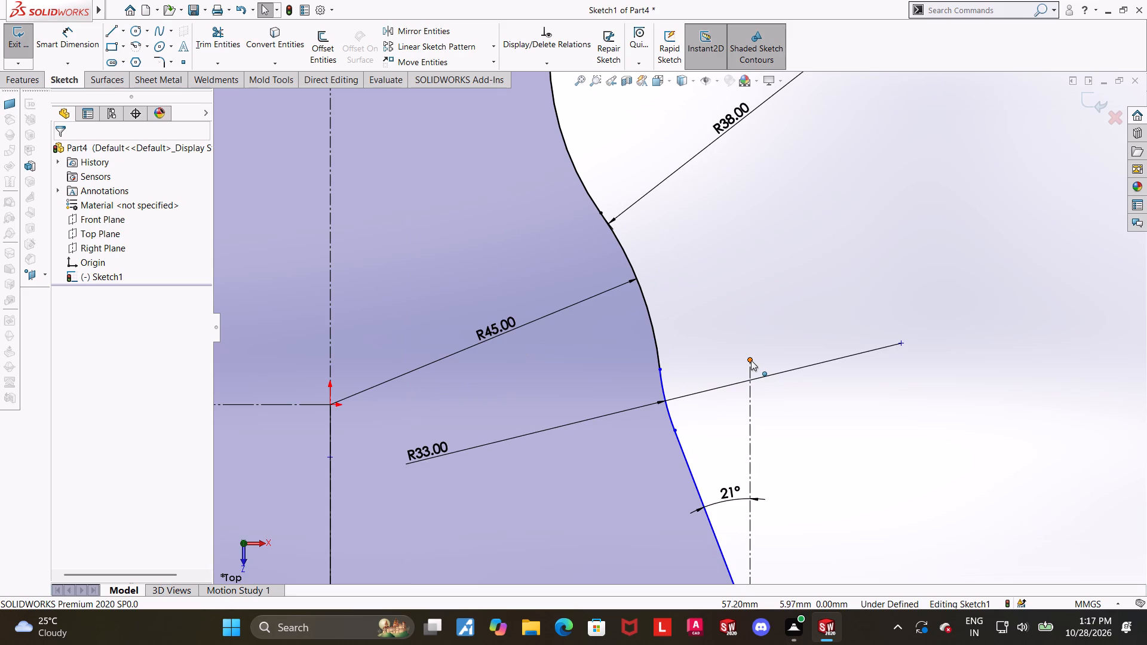
pyautogui.scroll(4, 751, 360)
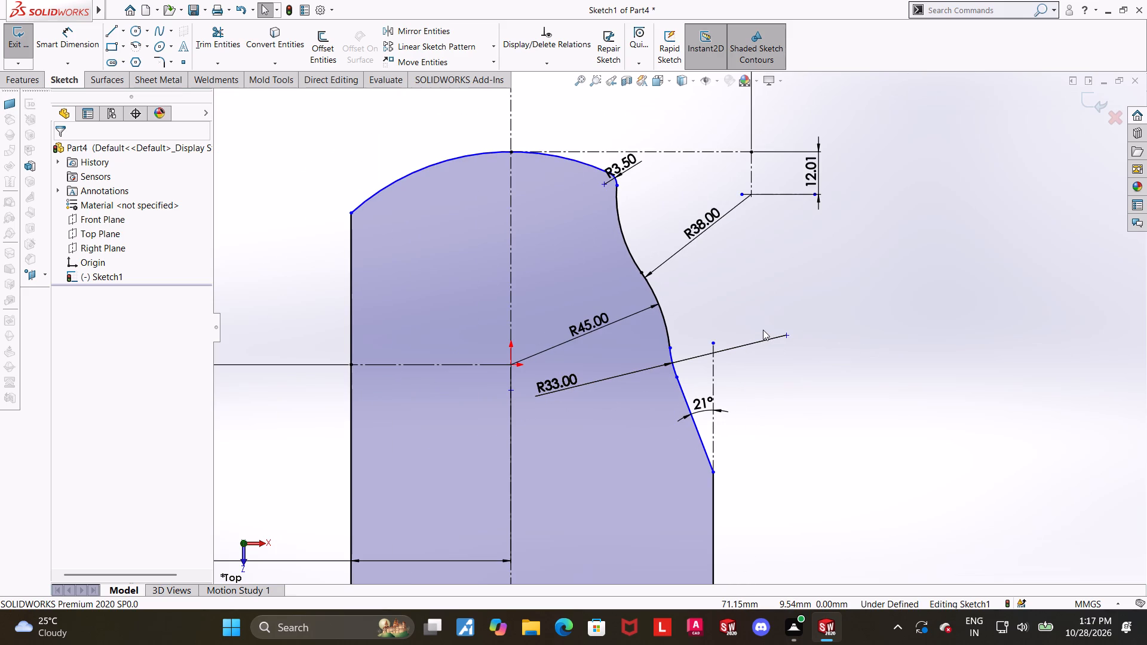
pyautogui.scroll(1, 763, 330)
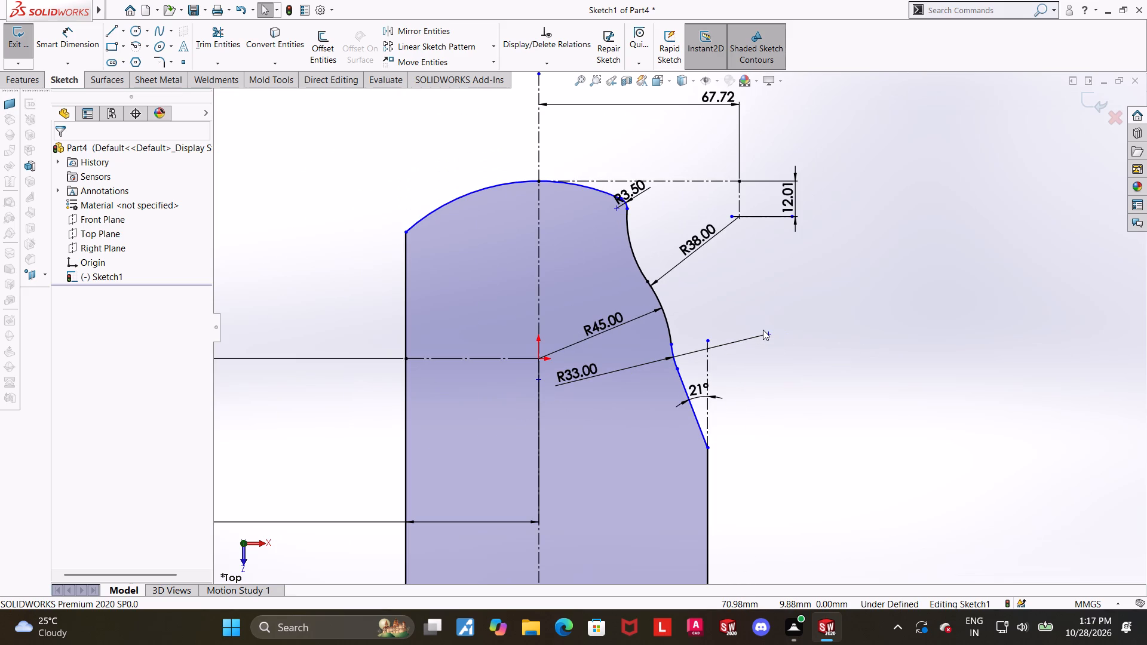
pyautogui.keyDown('ctrl'); pyautogui.click(538, 358); pyautogui.keyUp('ctrl')
pyautogui.click(835, 421)
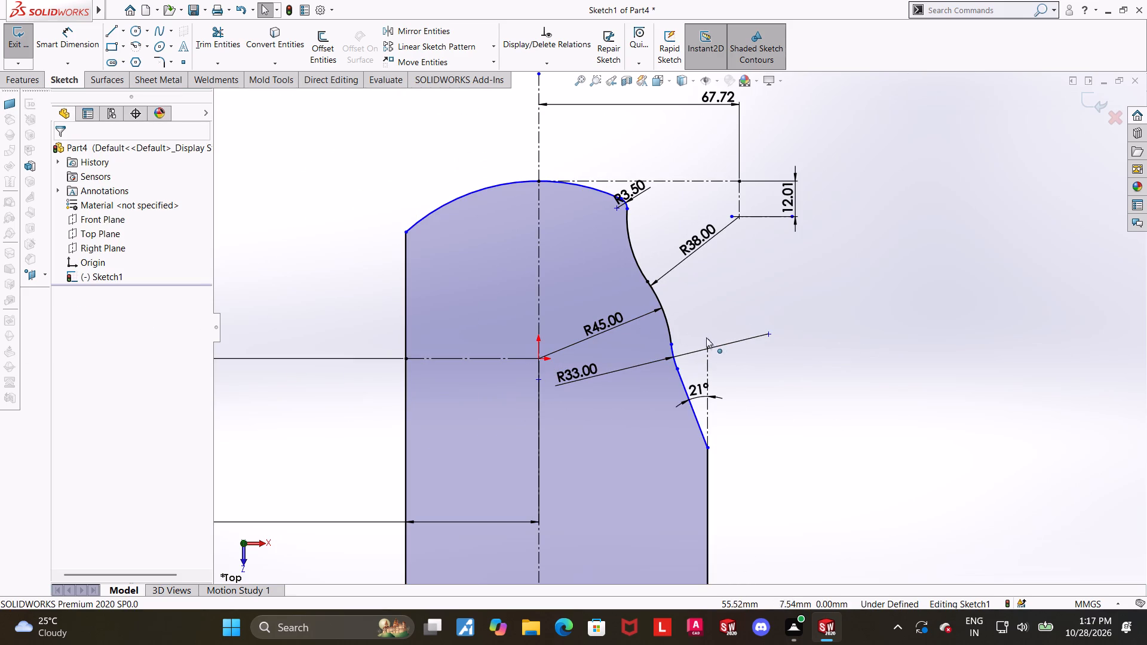
pyautogui.click(707, 337)
pyautogui.keyDown('ctrl'); pyautogui.click(537, 360); pyautogui.keyUp('ctrl')
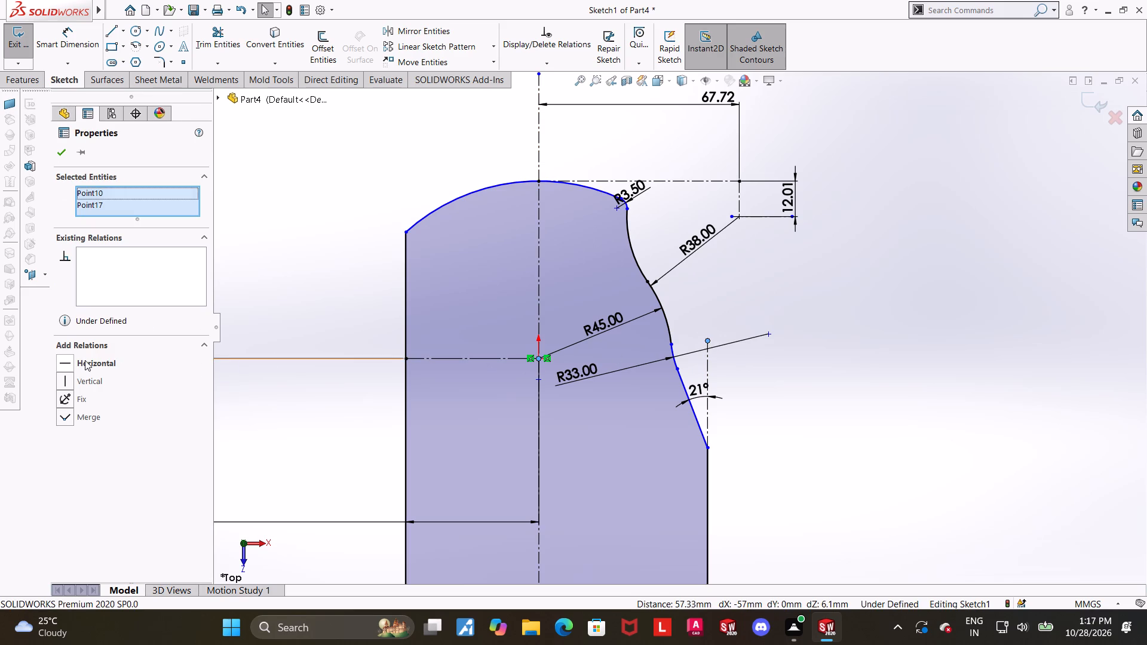
pyautogui.click(70, 364)
pyautogui.click(1007, 438)
# Try to move the upper endpoint of the vertical construction line beside the 21° line to check its freedom.
pyautogui.scroll(-3, 717, 377)
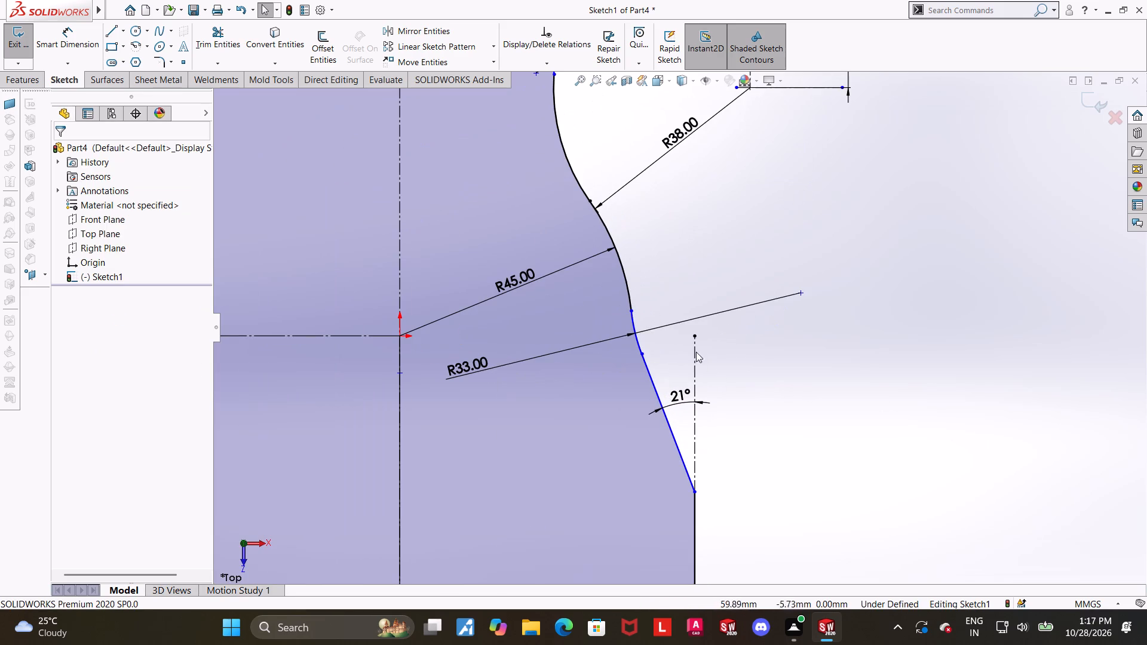
pyautogui.moveTo(694, 334); pyautogui.dragTo(698, 294)
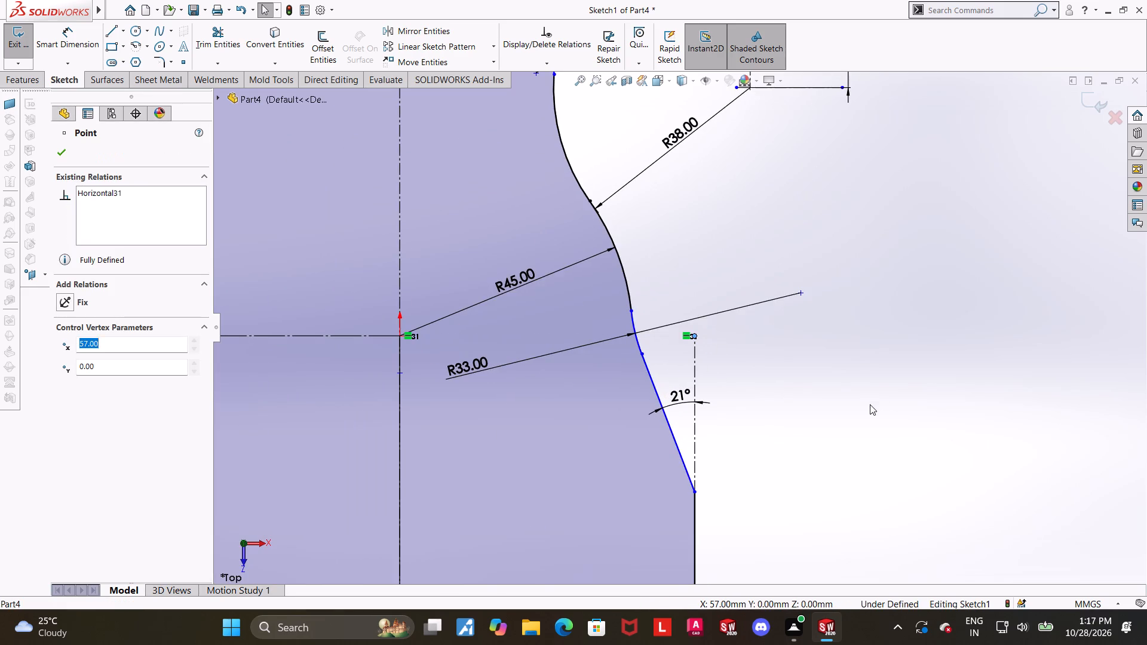
pyautogui.scroll(4, 879, 417)
pyautogui.click(857, 406)
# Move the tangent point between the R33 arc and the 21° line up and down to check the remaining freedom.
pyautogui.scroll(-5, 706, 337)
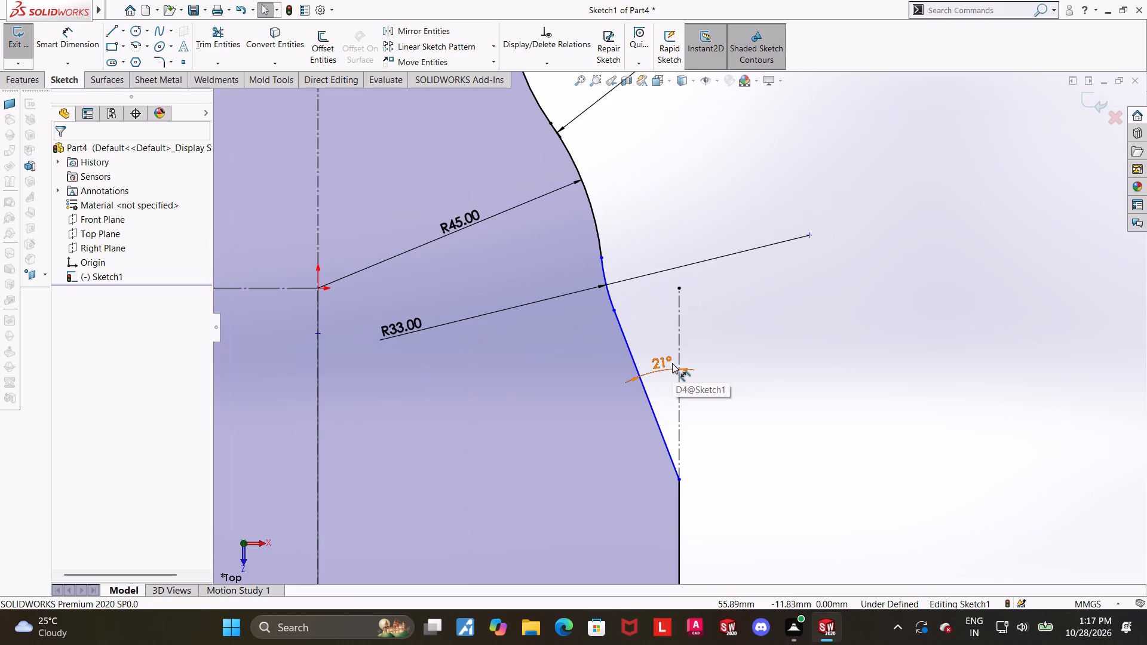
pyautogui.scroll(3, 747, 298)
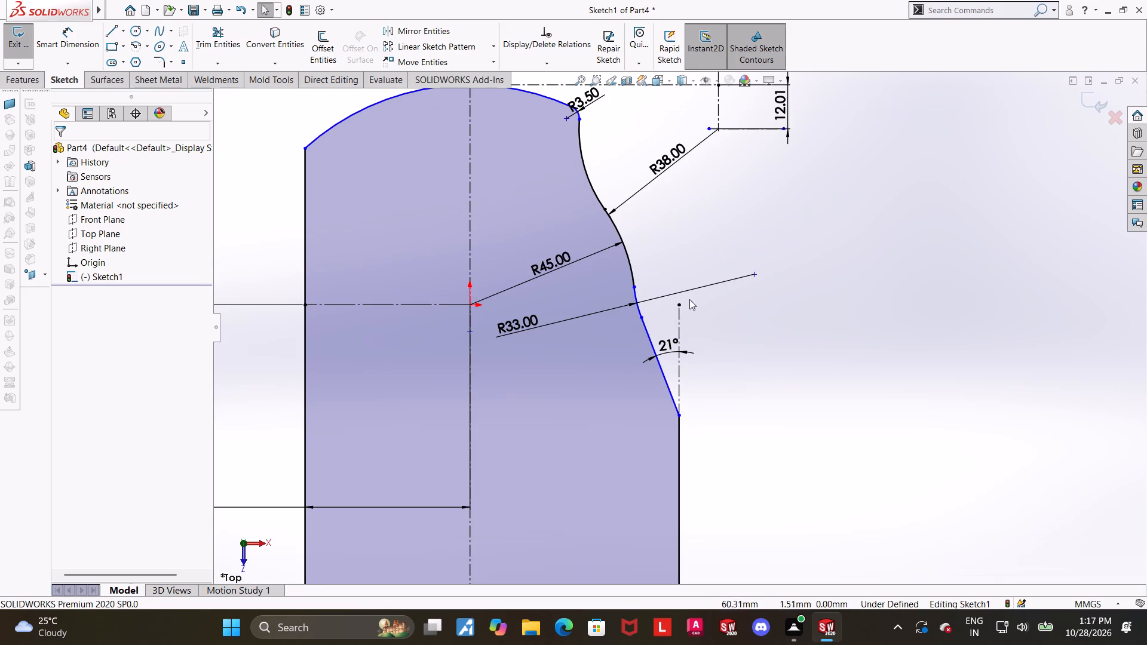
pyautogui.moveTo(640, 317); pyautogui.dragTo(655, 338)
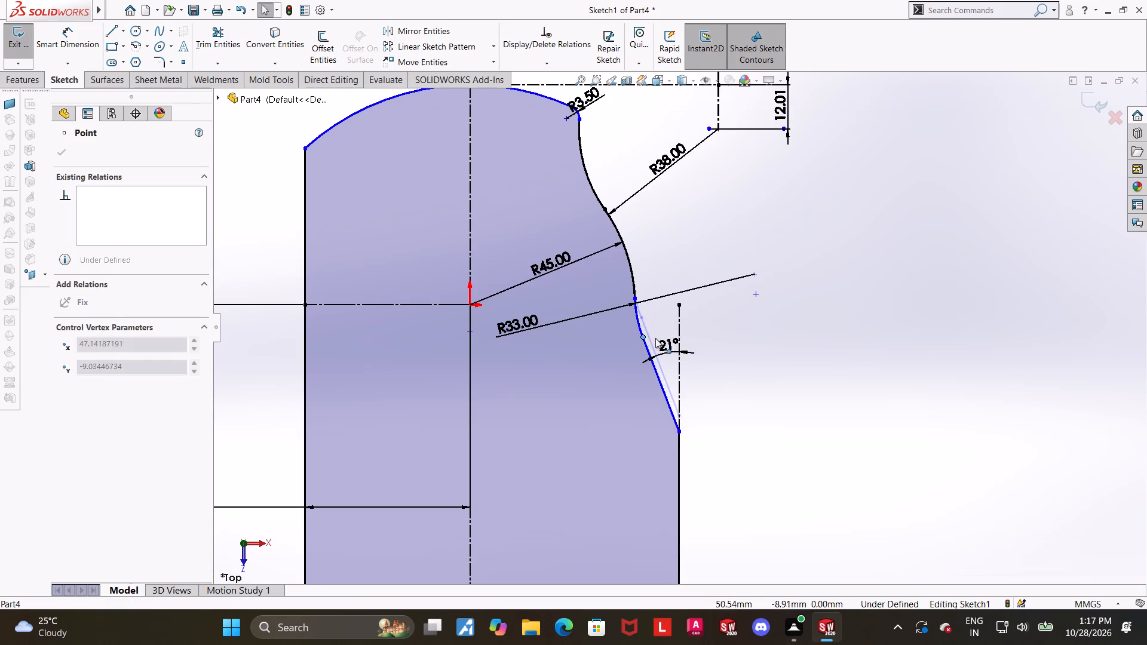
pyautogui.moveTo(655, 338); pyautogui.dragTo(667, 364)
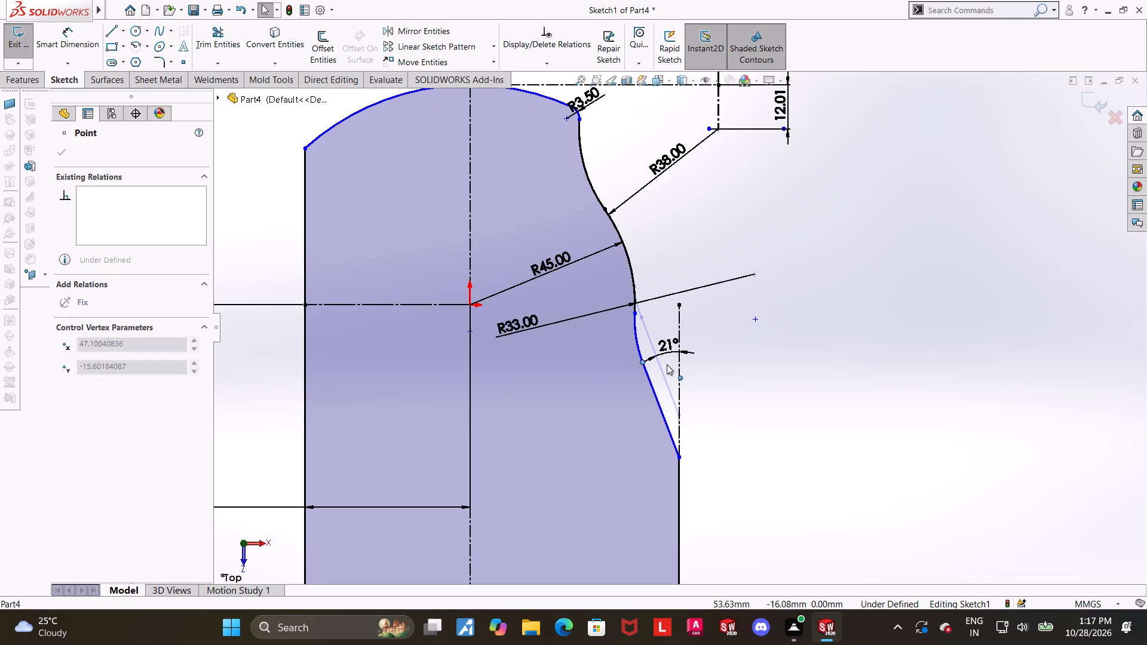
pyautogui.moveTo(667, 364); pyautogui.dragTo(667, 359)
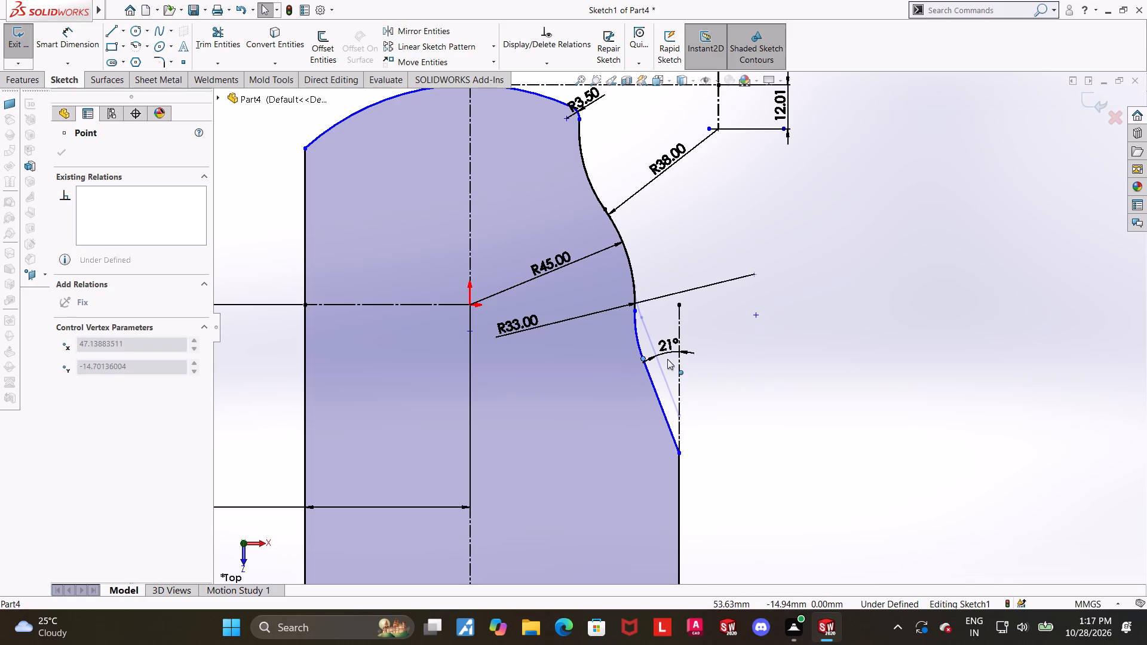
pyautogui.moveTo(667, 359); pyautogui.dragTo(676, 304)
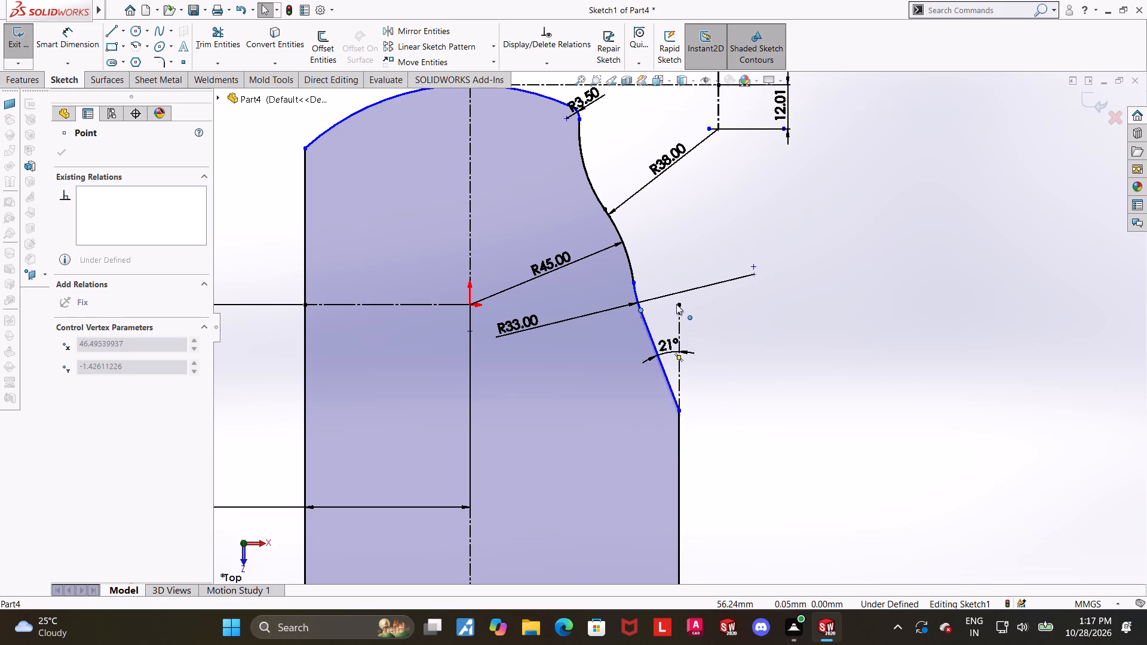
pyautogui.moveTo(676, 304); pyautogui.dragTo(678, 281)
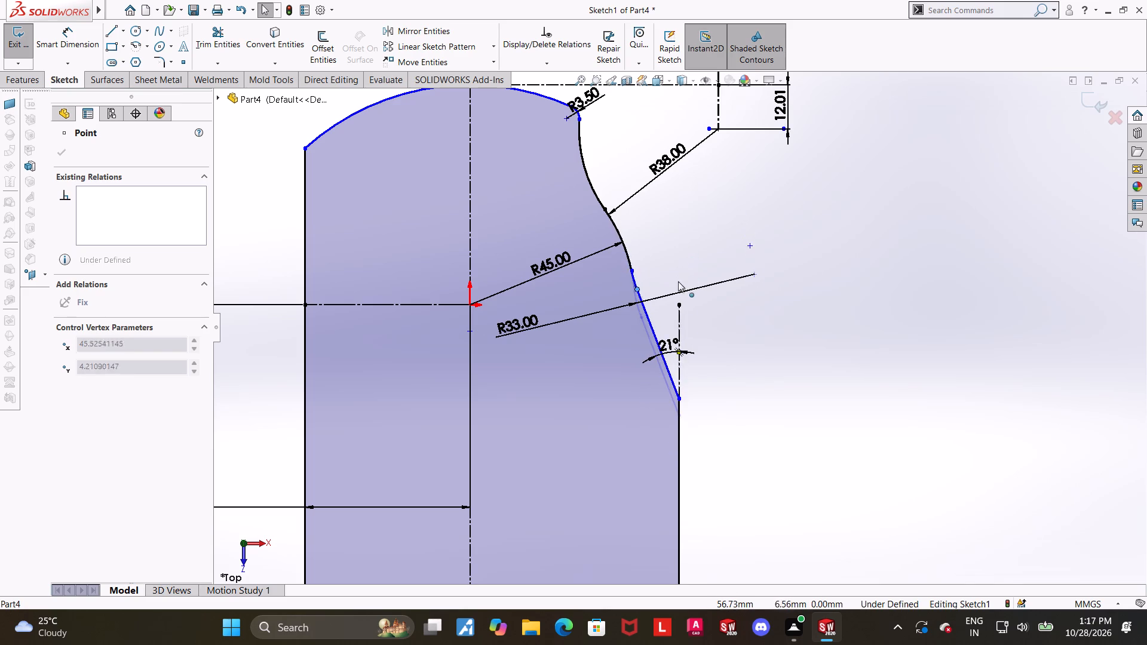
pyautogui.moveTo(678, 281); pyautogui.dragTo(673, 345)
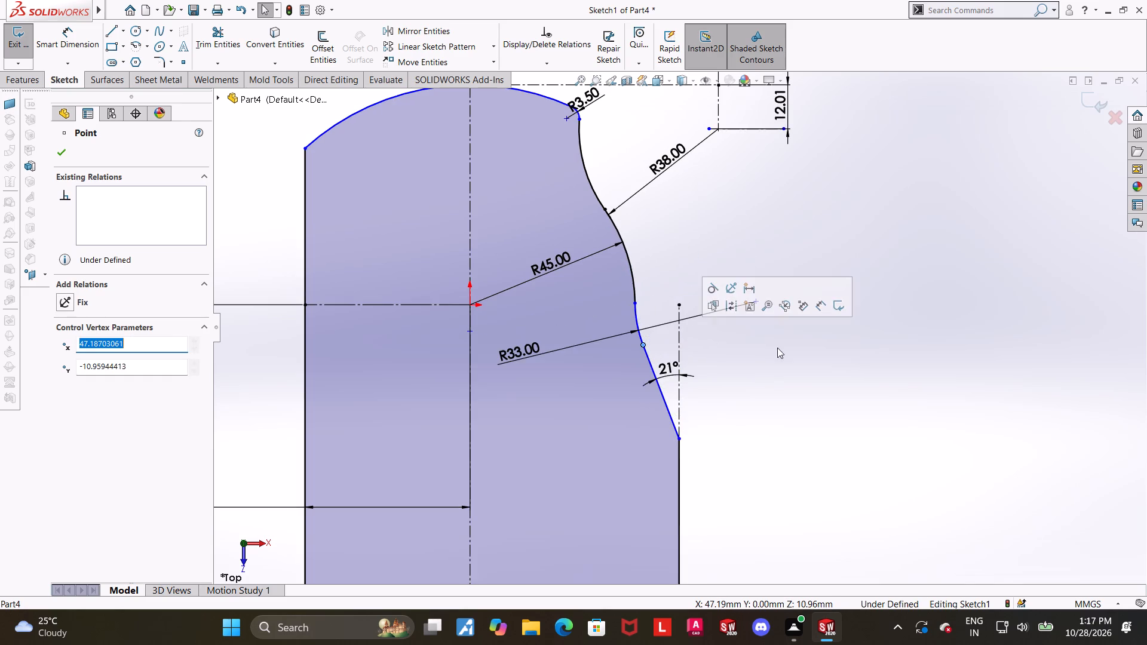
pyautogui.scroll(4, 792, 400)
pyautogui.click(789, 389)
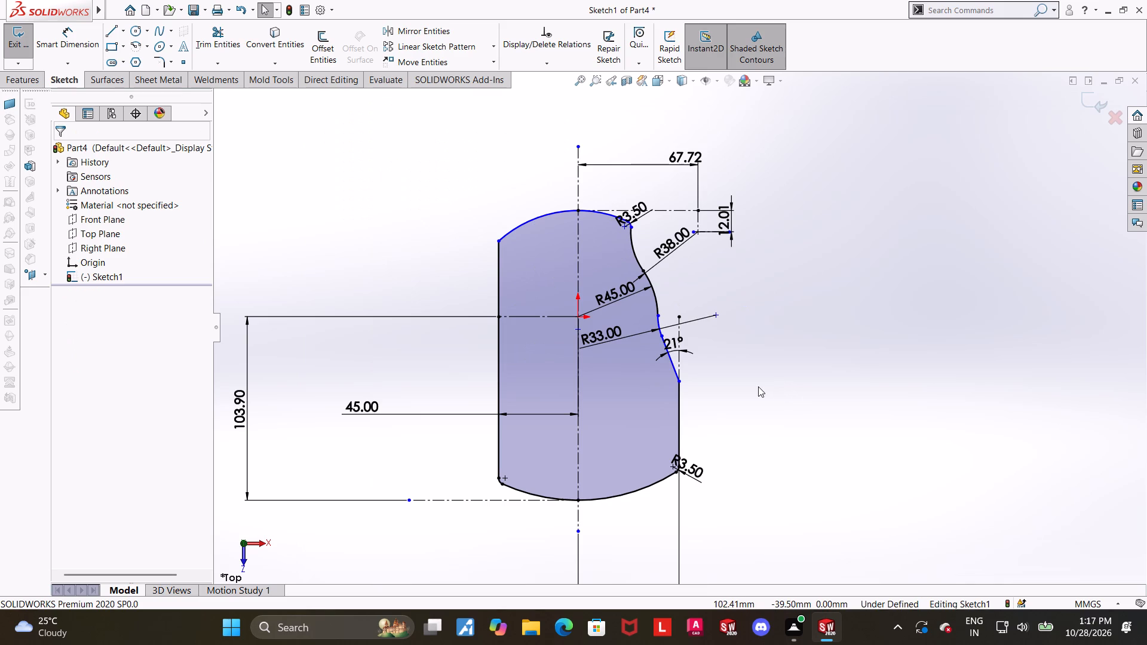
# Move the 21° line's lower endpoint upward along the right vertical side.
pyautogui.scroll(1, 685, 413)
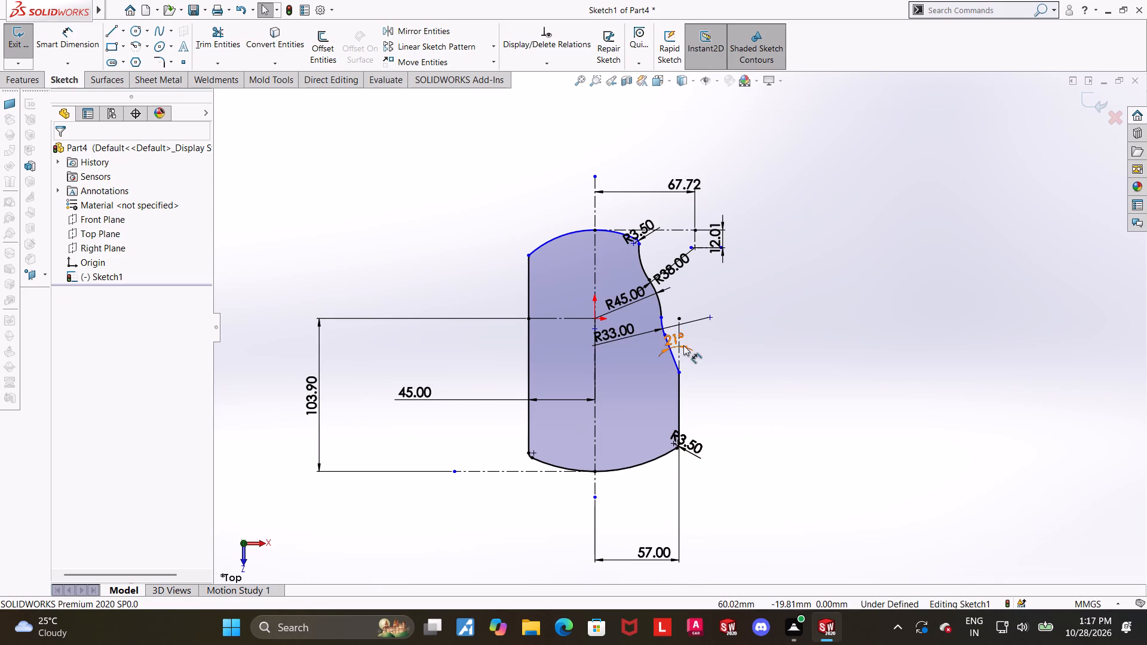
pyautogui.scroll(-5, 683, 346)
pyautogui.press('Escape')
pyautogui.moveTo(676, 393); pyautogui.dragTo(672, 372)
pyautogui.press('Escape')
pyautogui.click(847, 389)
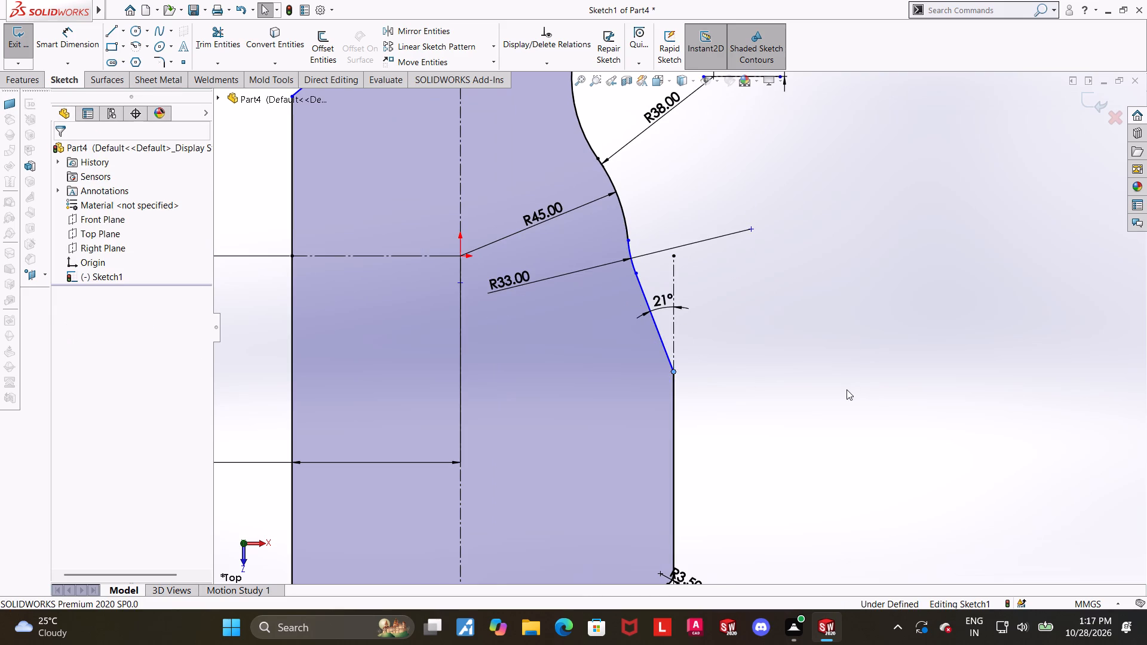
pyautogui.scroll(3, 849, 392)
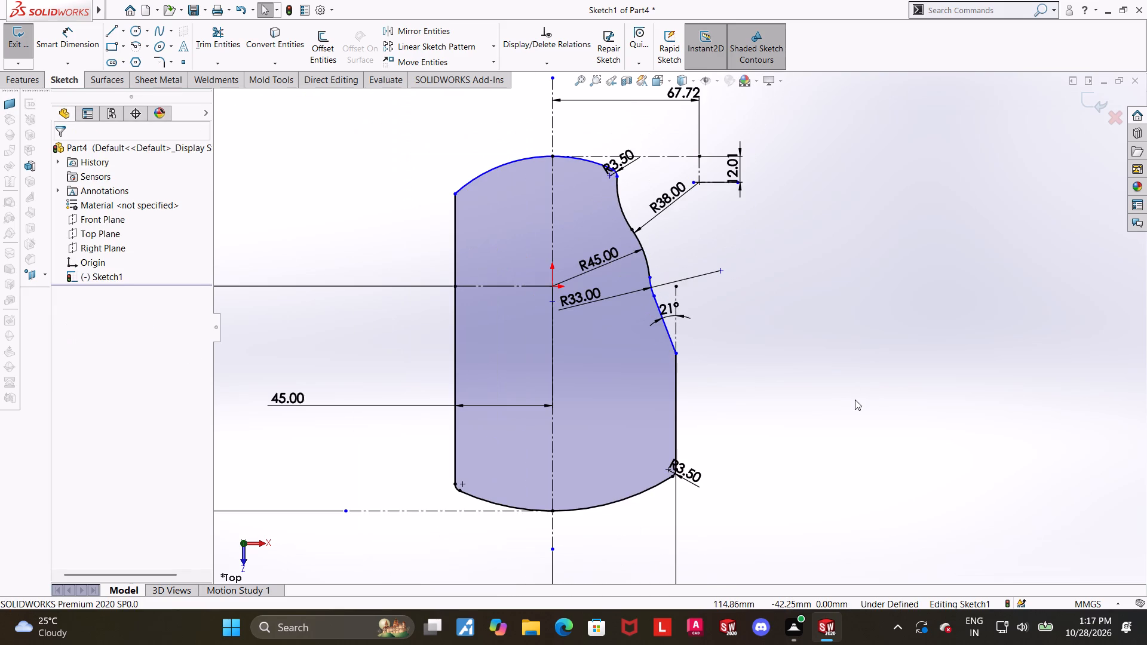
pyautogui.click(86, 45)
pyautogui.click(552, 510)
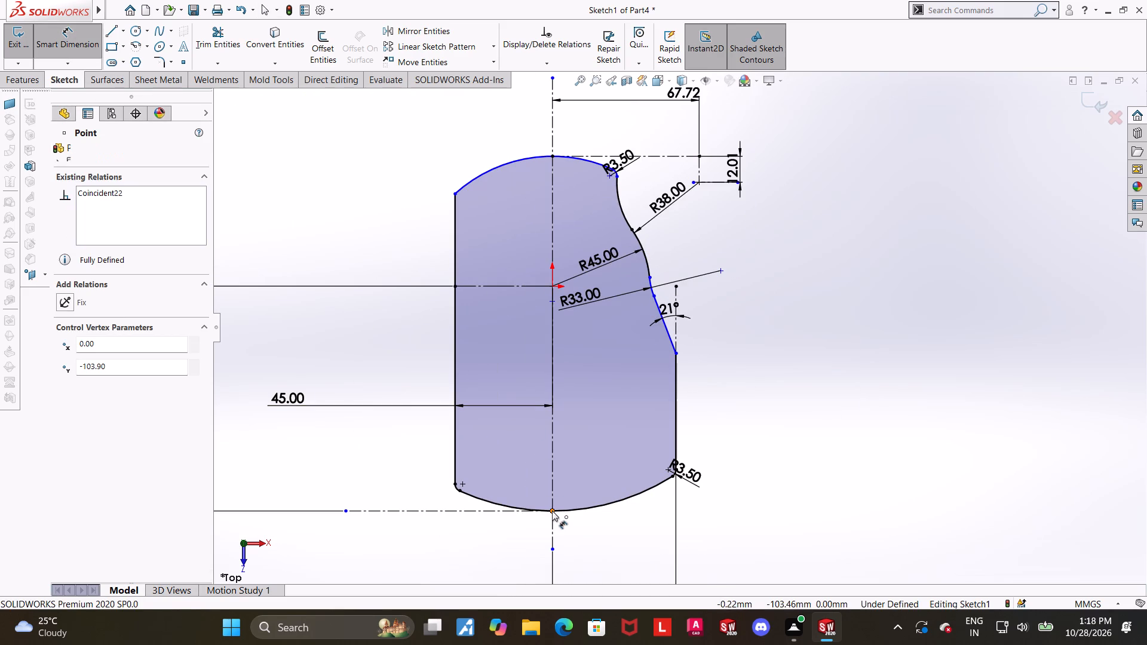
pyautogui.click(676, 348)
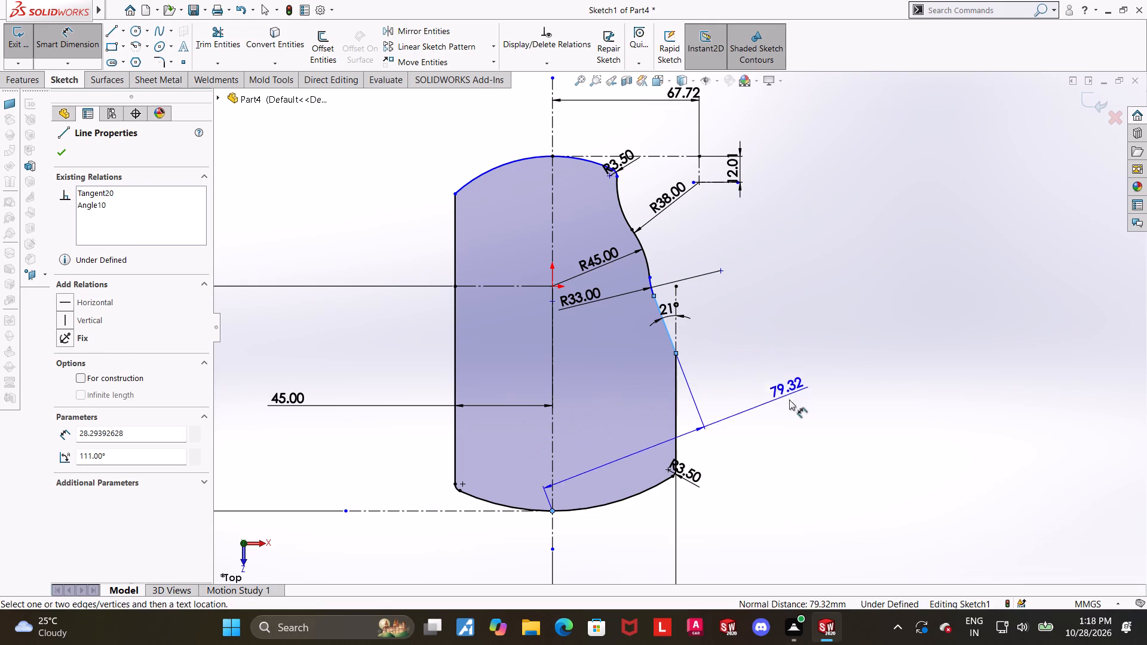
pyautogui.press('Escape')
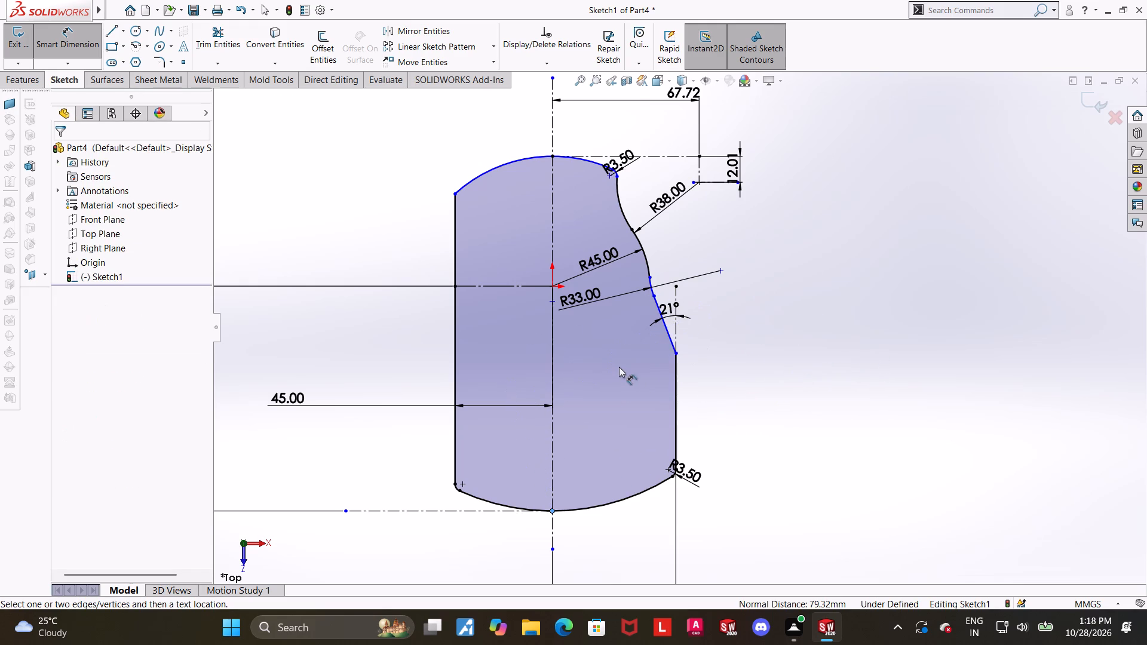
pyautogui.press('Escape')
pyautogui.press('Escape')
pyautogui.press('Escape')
# Dimension the vertical distance from the lower arc's bottom point to the 21° line's lower endpoint as 70 mm.
pyautogui.click(63, 44)
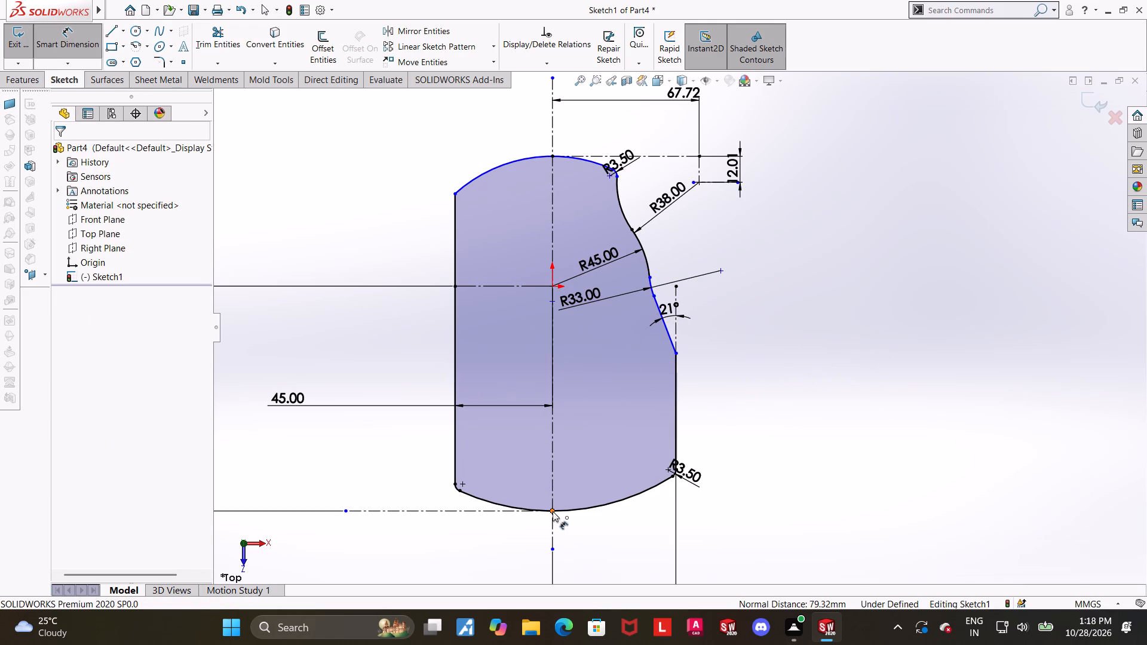
pyautogui.click(552, 511)
pyautogui.click(678, 352)
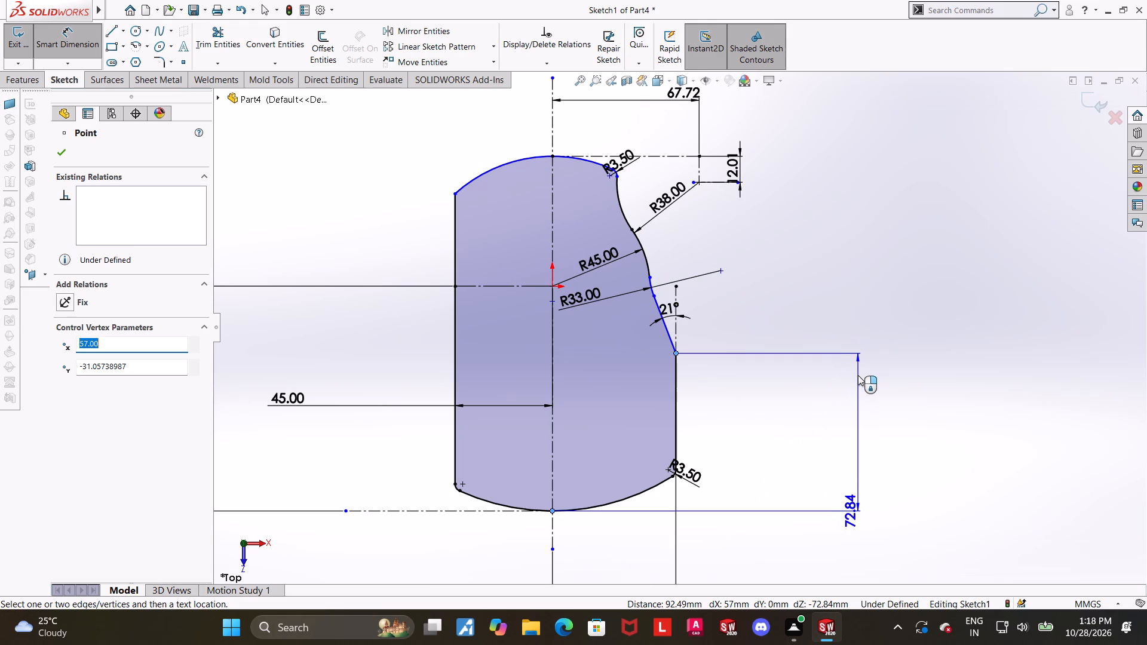
pyautogui.click(858, 375)
pyautogui.write('58')
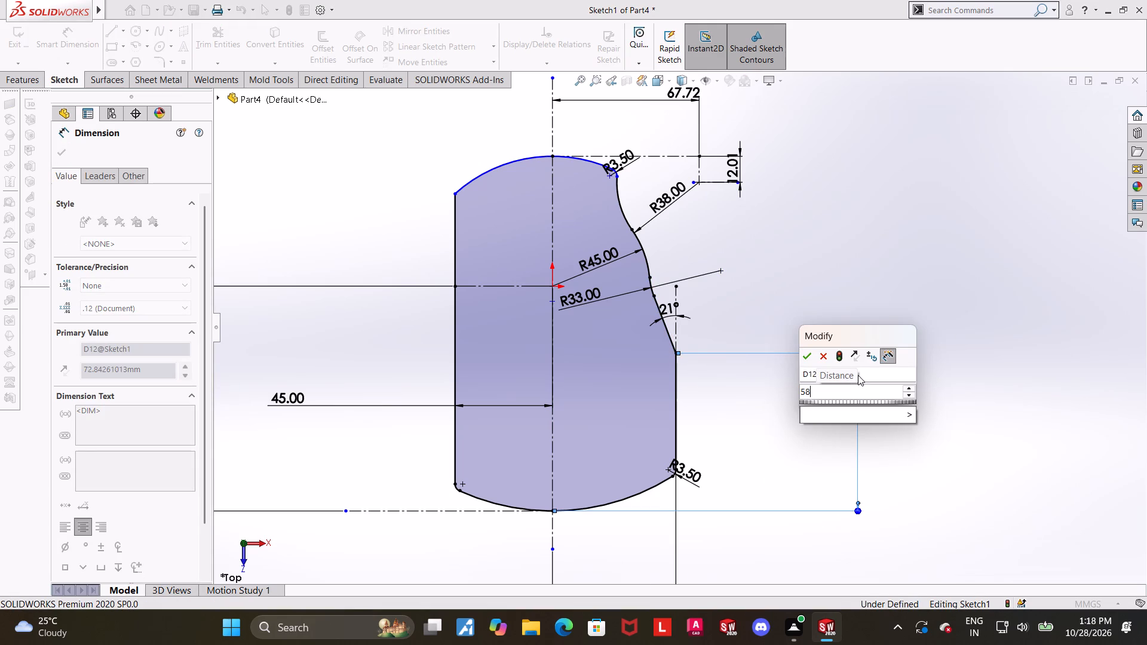
pyautogui.press('BackSpace')
pyautogui.press('BackSpace')
pyautogui.press('BackSpace')
pyautogui.write('70')
pyautogui.press('Return')
pyautogui.press('Escape')
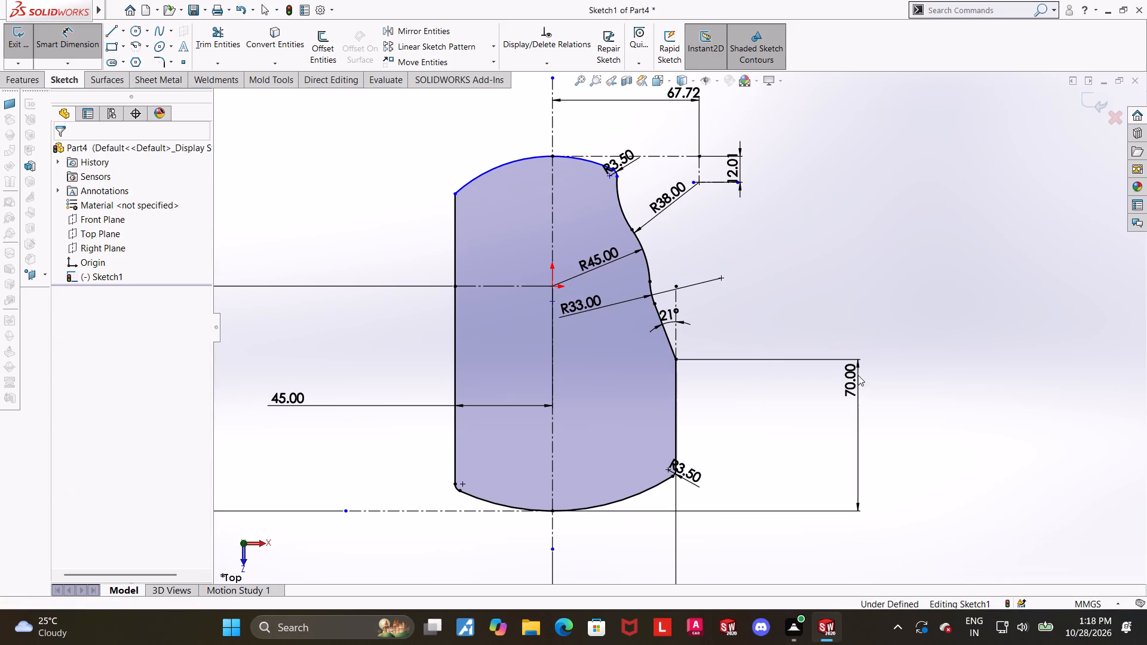
pyautogui.press('Escape')
pyautogui.click(847, 325)
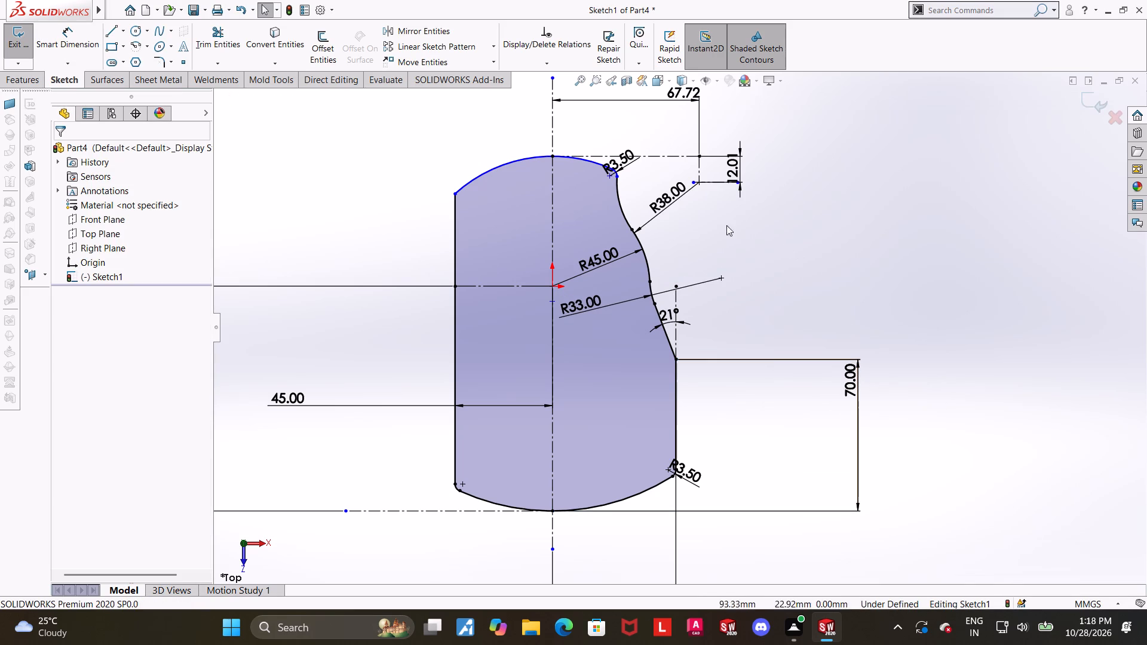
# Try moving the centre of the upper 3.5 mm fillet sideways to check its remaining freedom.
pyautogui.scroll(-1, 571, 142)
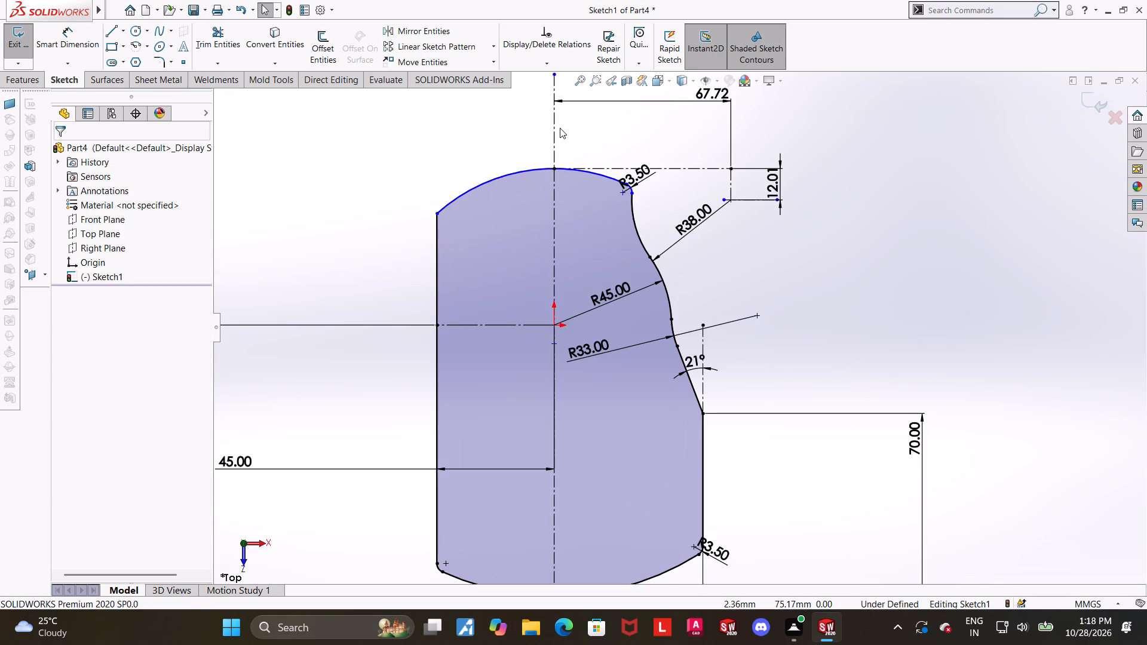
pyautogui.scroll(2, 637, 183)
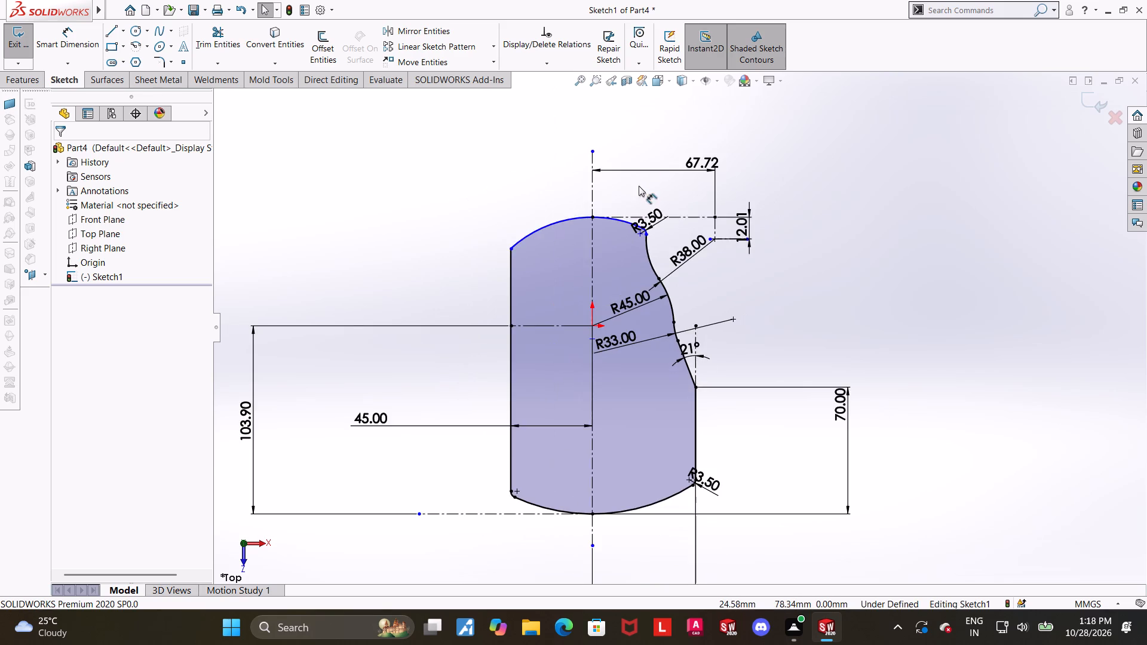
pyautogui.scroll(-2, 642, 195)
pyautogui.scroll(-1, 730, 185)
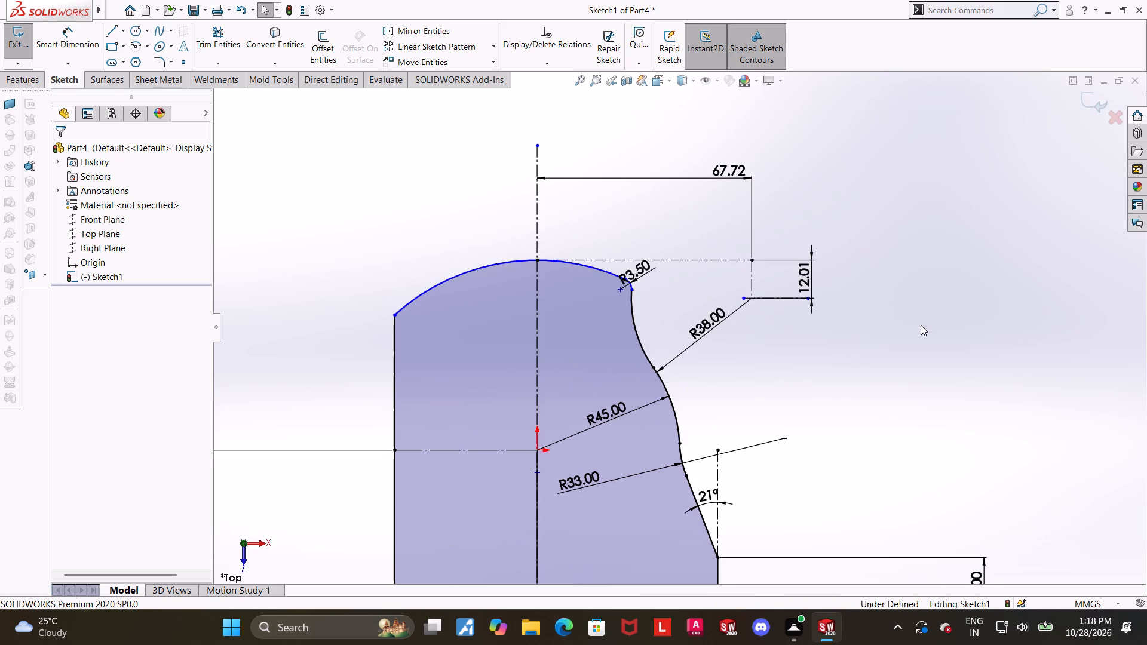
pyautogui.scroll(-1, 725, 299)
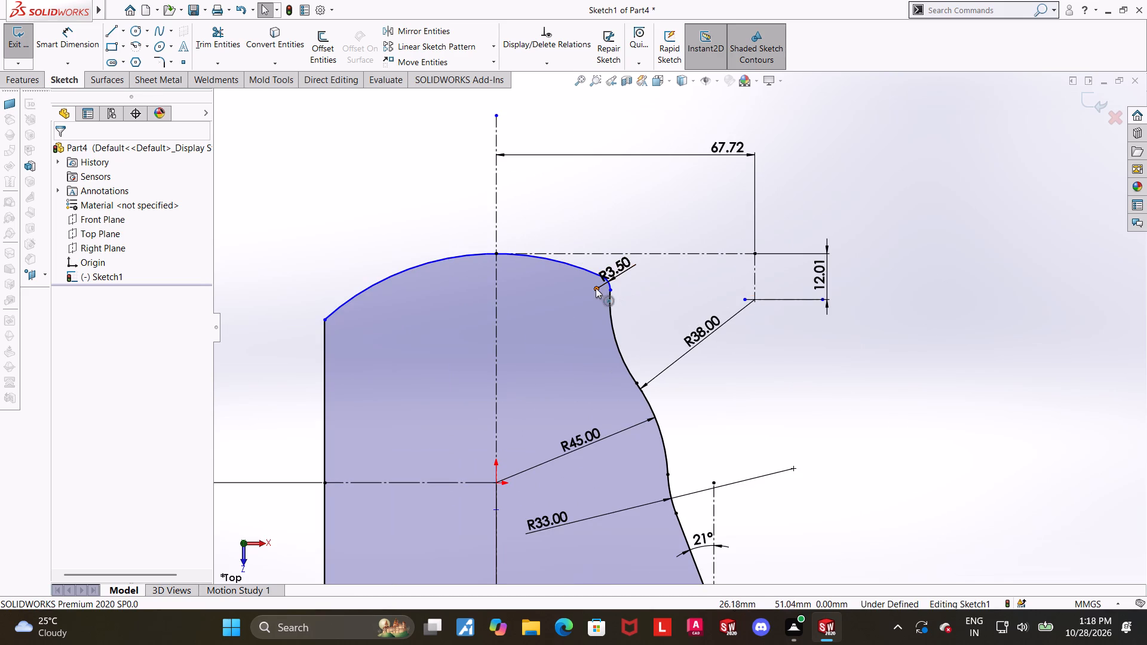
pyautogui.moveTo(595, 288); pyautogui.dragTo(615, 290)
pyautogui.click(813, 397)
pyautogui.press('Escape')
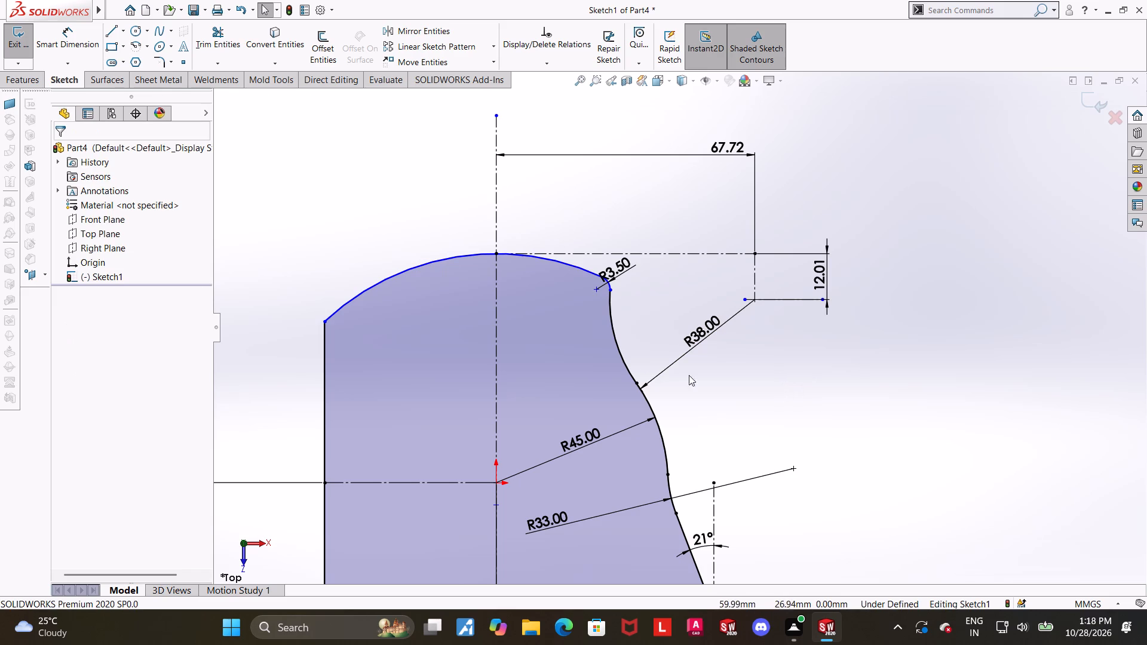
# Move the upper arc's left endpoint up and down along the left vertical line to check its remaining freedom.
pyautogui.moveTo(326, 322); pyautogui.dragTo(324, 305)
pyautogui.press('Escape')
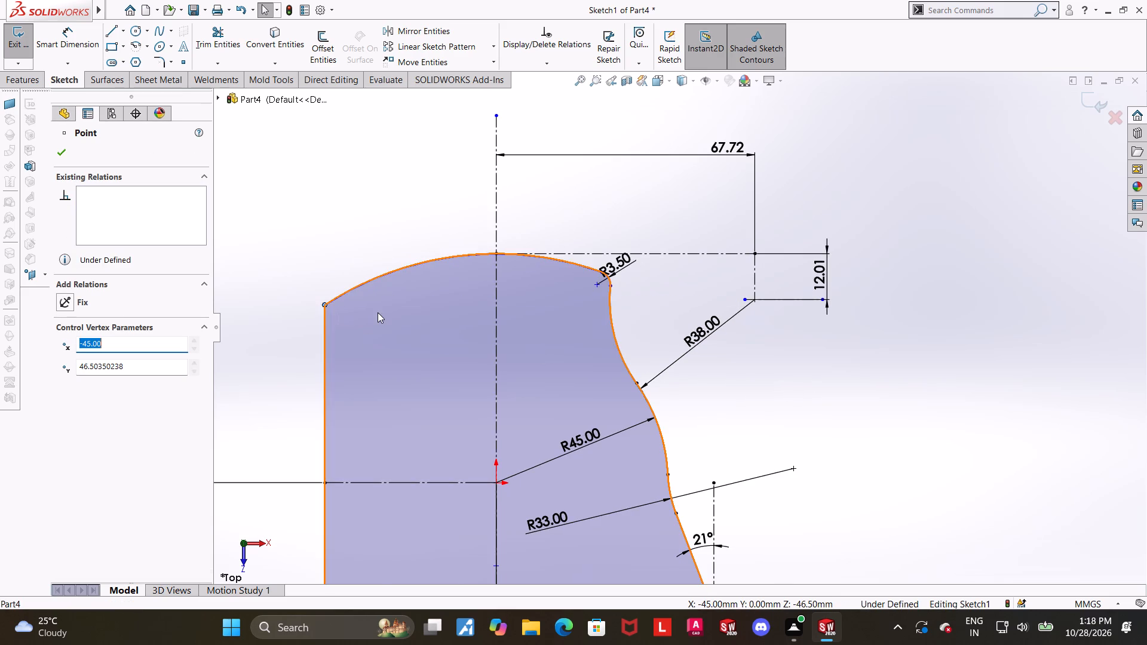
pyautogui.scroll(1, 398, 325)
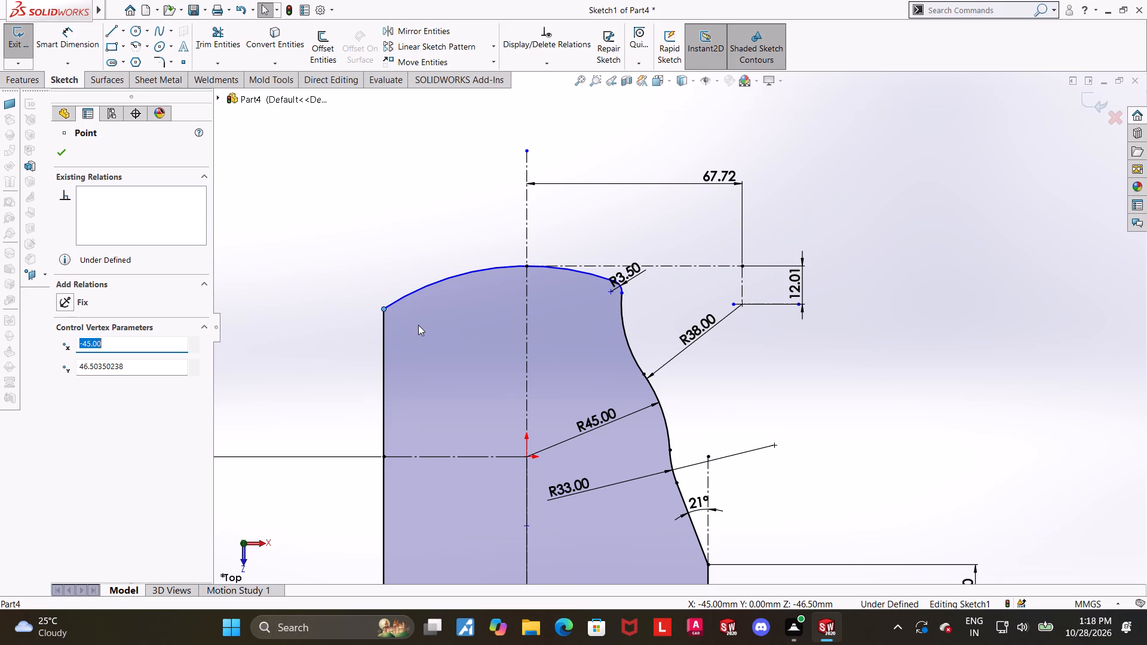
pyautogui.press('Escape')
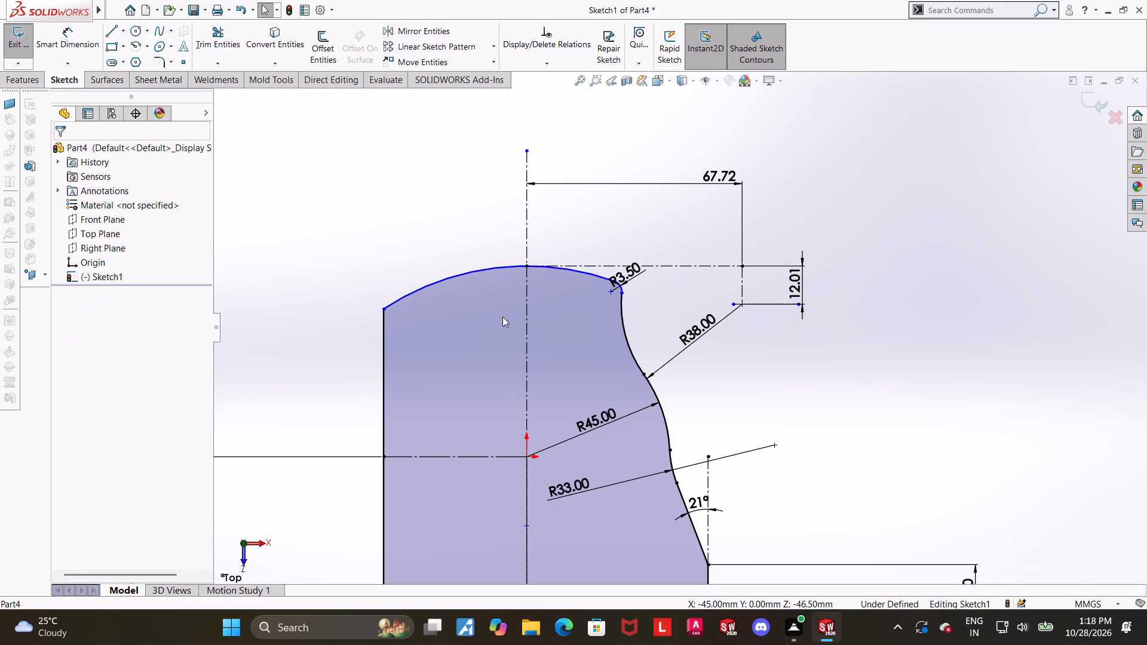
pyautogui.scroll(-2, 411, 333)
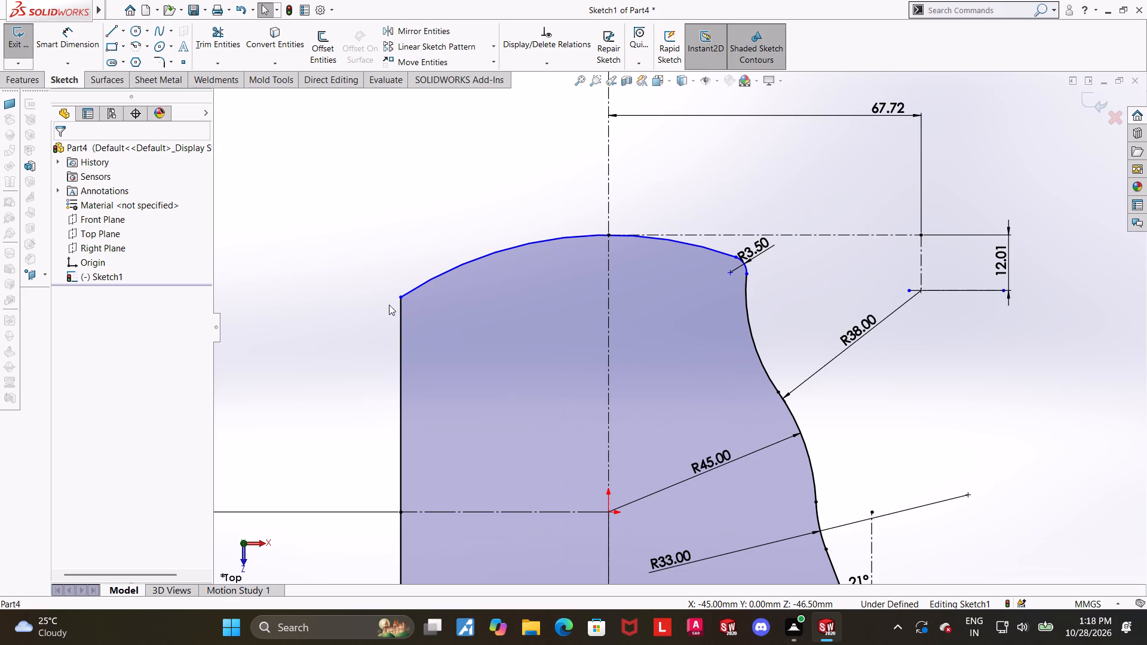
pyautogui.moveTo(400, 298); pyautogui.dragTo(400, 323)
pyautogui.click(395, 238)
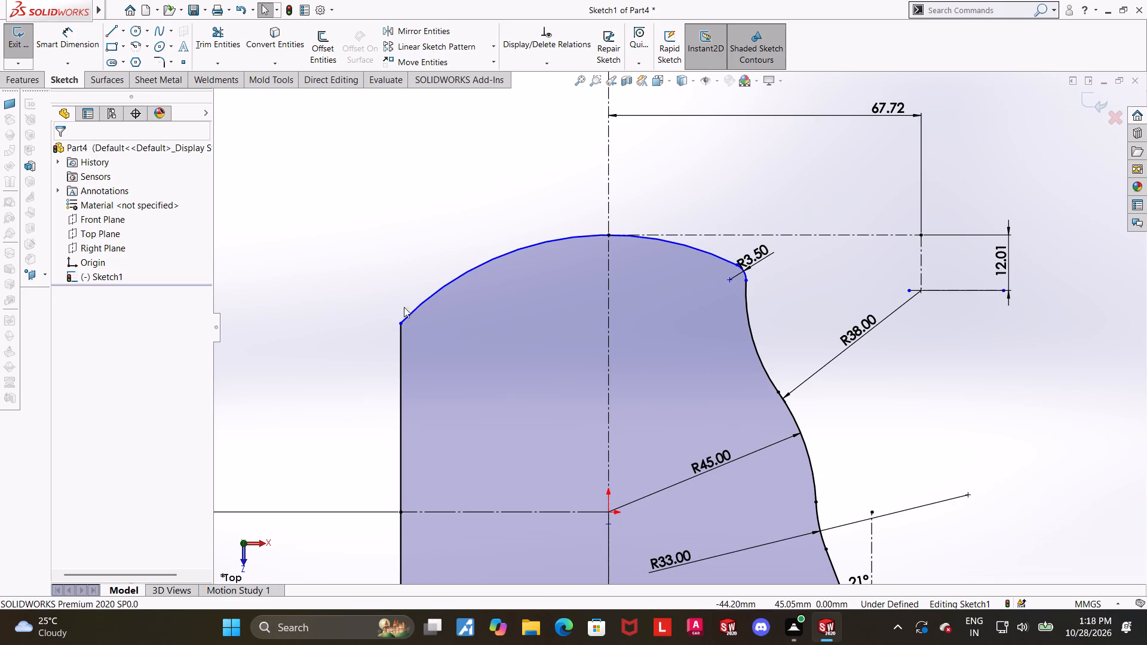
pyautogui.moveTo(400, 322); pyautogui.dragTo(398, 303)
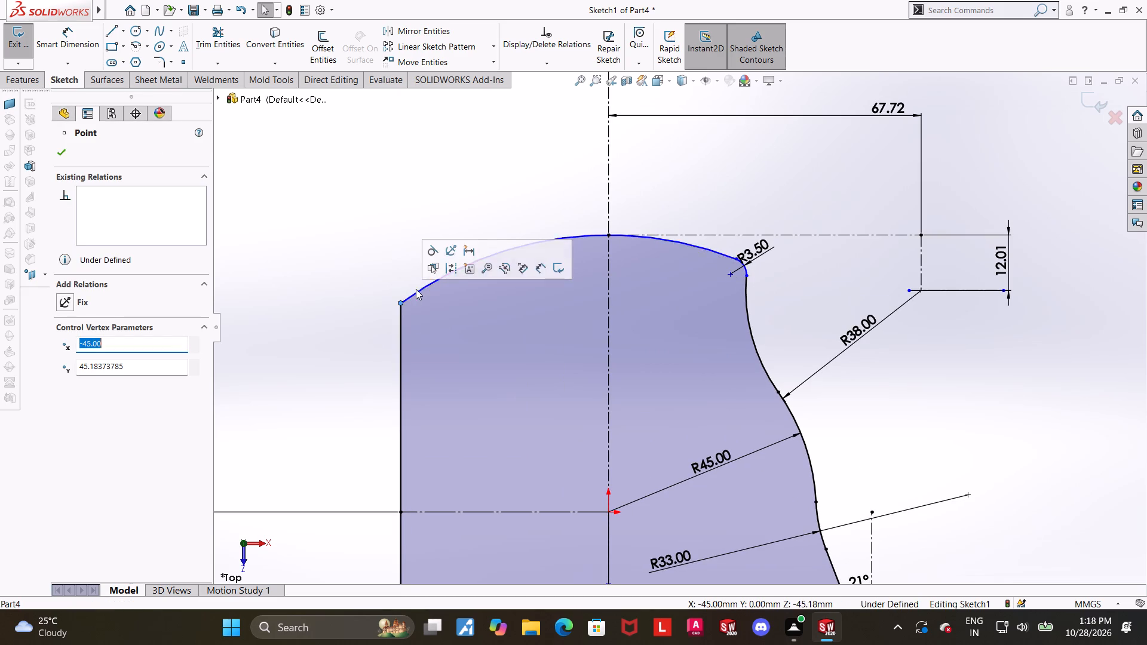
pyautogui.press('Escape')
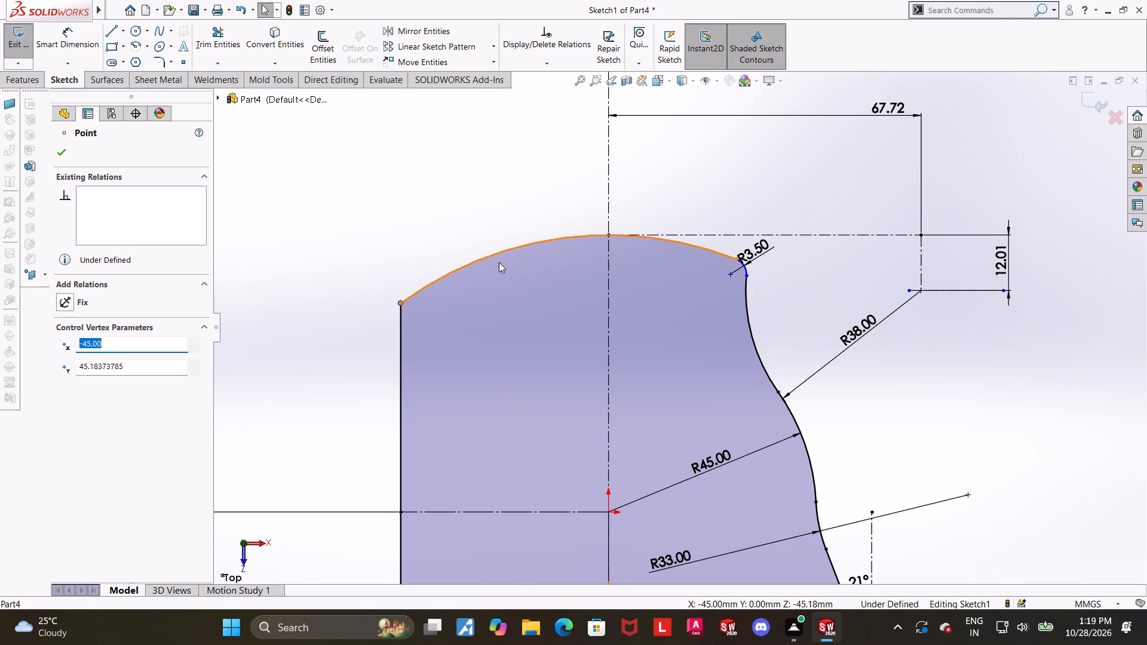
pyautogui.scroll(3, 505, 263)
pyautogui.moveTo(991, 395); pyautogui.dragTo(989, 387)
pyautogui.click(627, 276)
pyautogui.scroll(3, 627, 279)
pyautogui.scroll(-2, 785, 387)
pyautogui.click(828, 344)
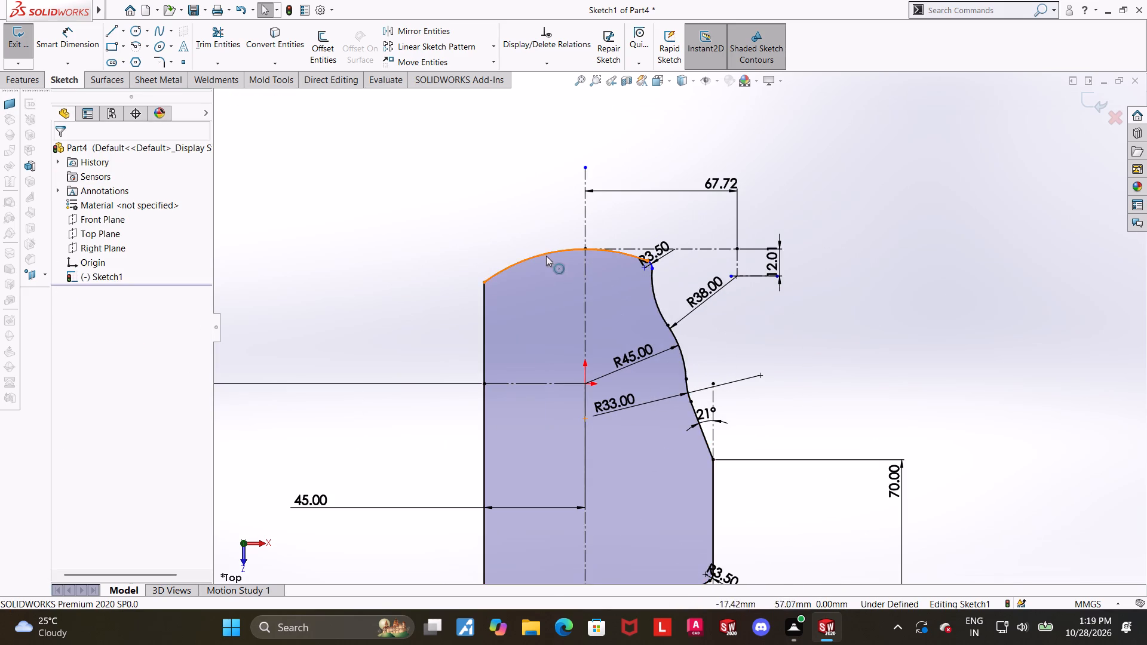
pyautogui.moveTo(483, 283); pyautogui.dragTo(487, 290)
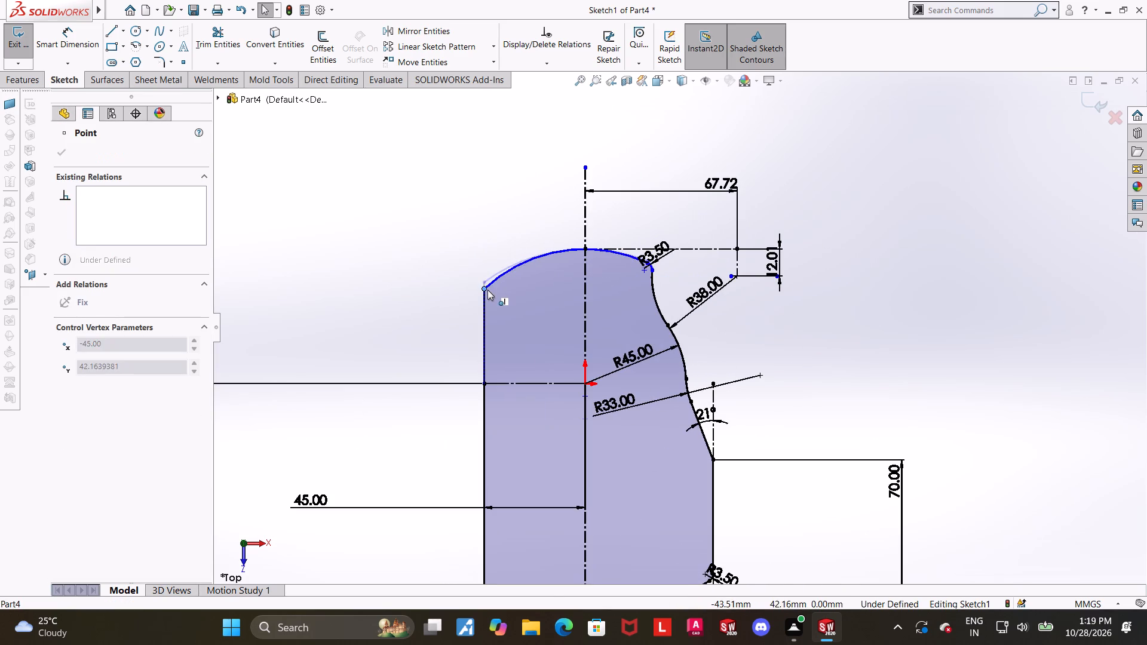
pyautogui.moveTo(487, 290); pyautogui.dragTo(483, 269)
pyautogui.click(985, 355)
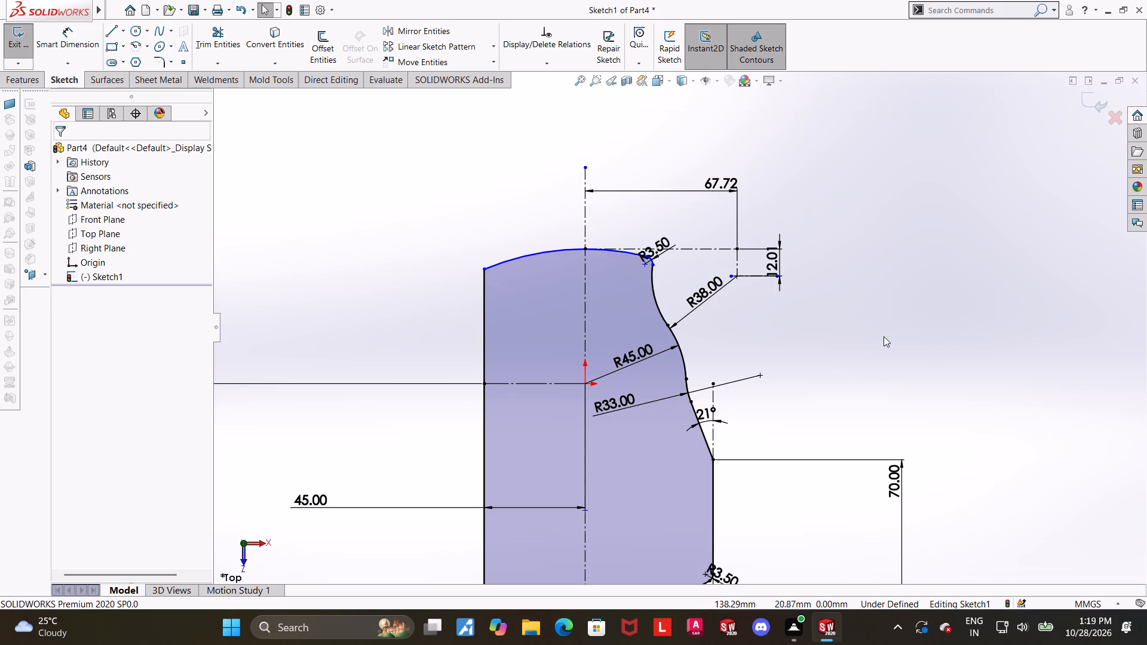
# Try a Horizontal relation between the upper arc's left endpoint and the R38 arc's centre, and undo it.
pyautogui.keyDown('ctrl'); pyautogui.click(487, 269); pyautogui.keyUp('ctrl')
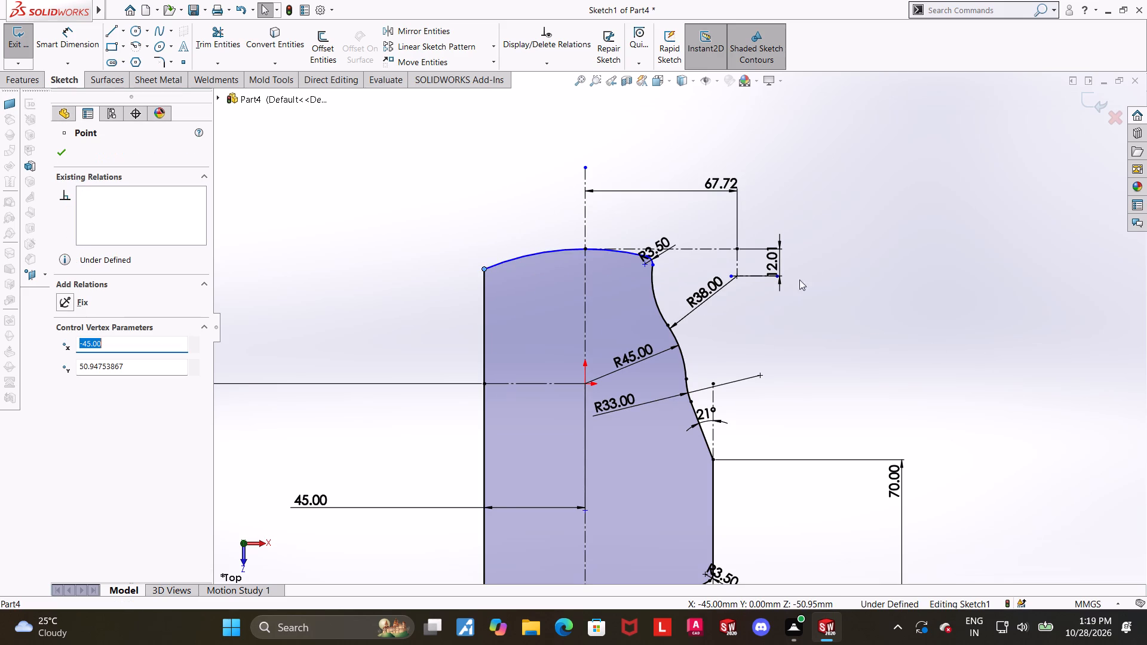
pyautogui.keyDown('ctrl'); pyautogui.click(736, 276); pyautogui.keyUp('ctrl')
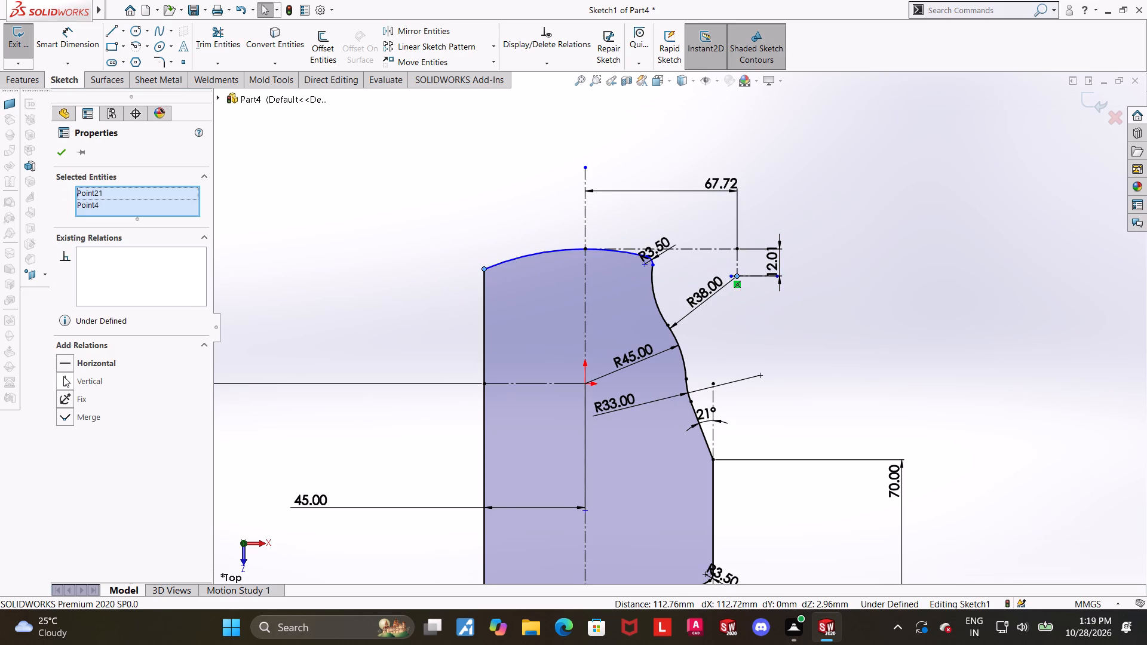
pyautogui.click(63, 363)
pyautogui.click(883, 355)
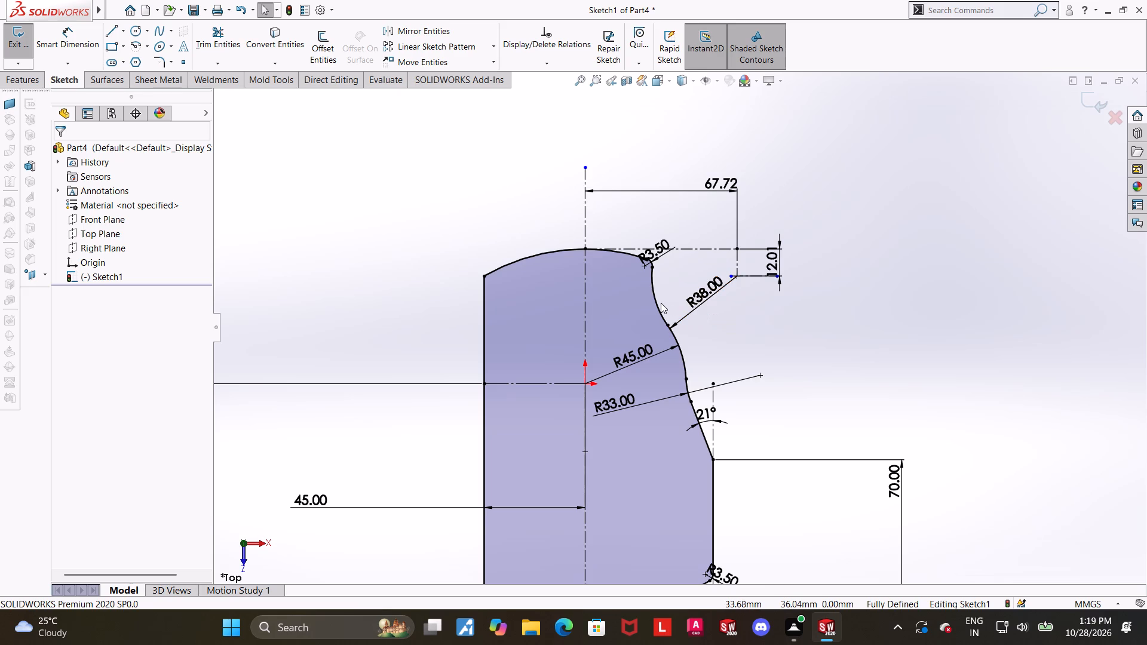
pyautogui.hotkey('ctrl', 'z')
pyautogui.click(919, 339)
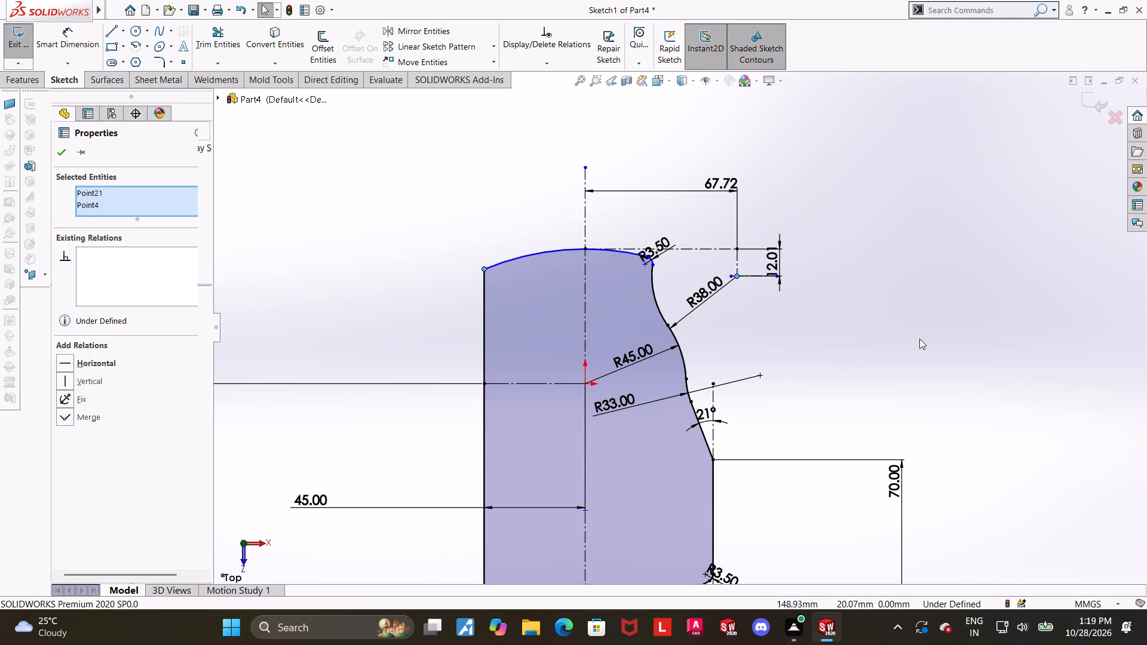
# Move the upper arc's left endpoint slightly down along the left vertical line, testing how the arc follows.
pyautogui.moveTo(480, 268); pyautogui.dragTo(482, 294)
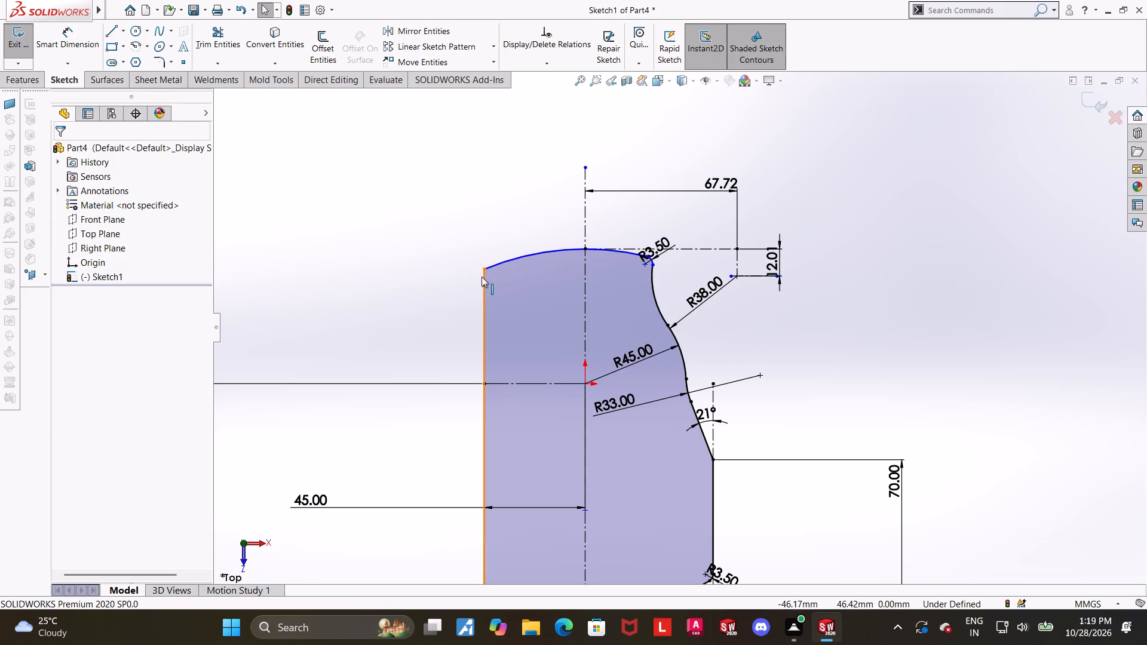
pyautogui.moveTo(482, 269); pyautogui.dragTo(480, 282)
pyautogui.click(403, 290)
pyautogui.moveTo(482, 281); pyautogui.dragTo(482, 297)
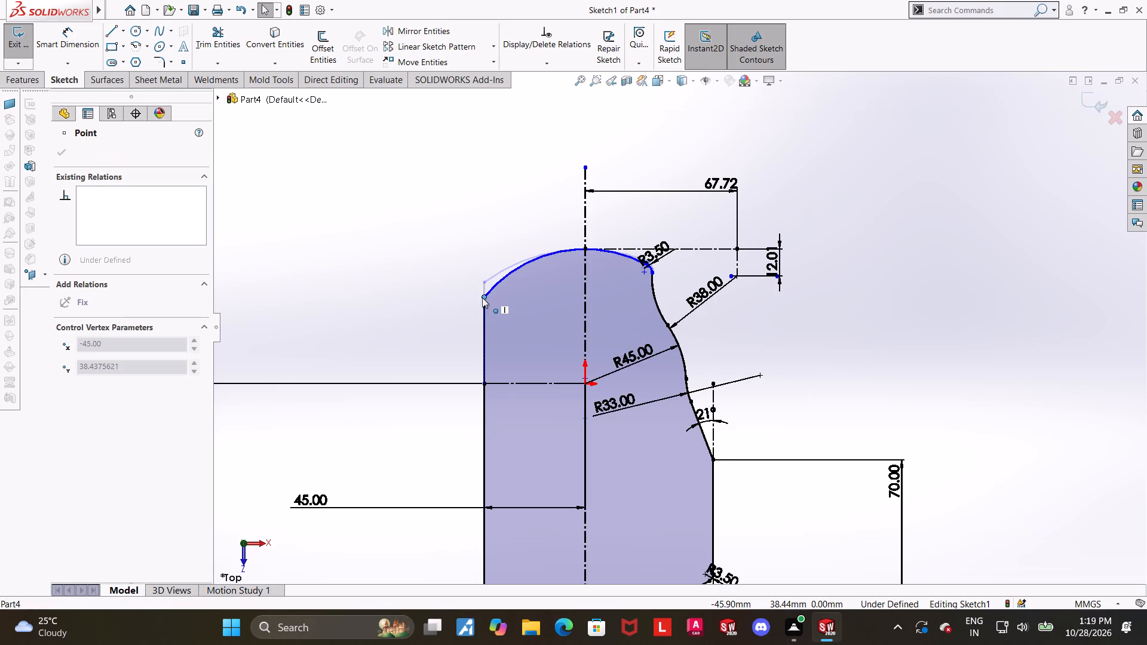
pyautogui.moveTo(482, 297); pyautogui.dragTo(477, 287)
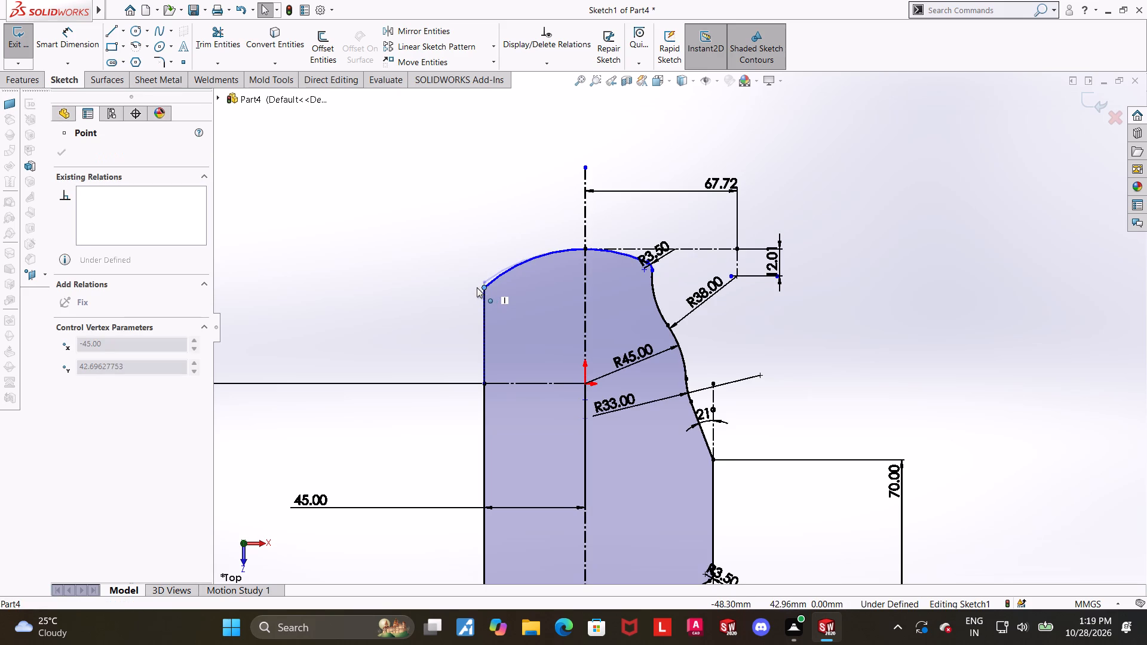
pyautogui.moveTo(477, 287); pyautogui.dragTo(477, 285)
pyautogui.click(455, 285)
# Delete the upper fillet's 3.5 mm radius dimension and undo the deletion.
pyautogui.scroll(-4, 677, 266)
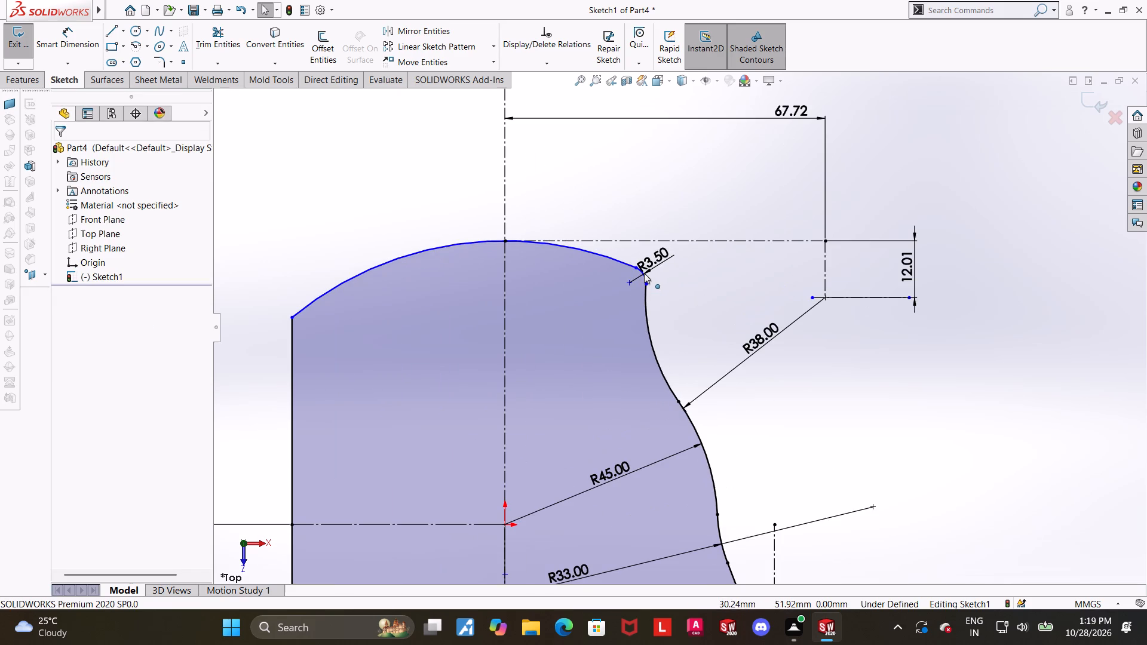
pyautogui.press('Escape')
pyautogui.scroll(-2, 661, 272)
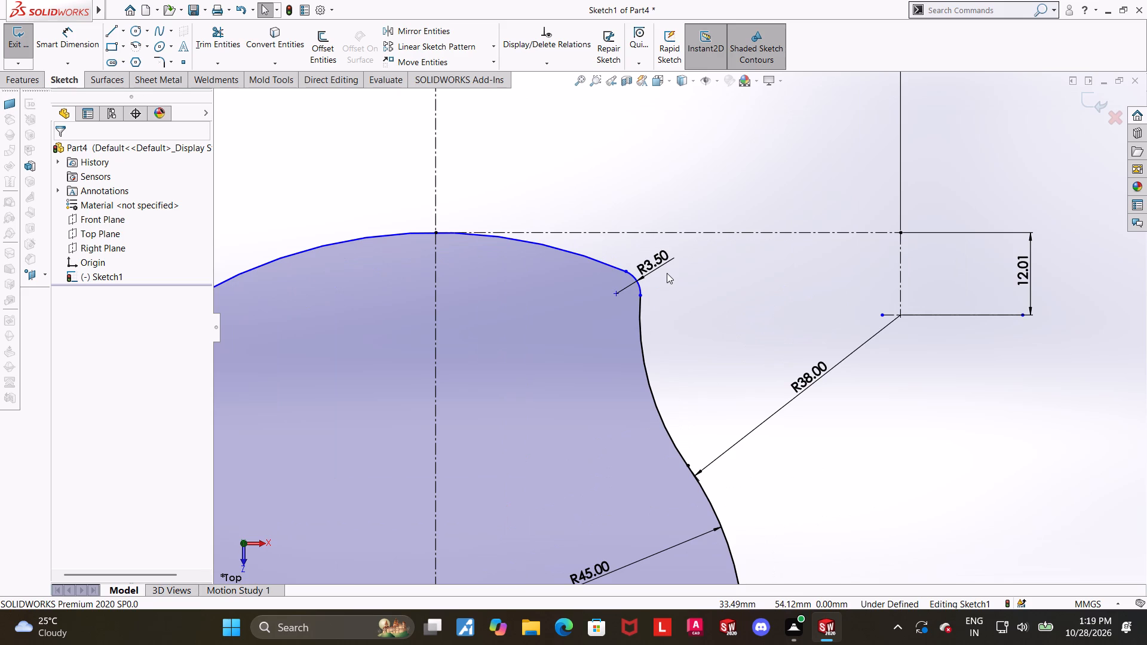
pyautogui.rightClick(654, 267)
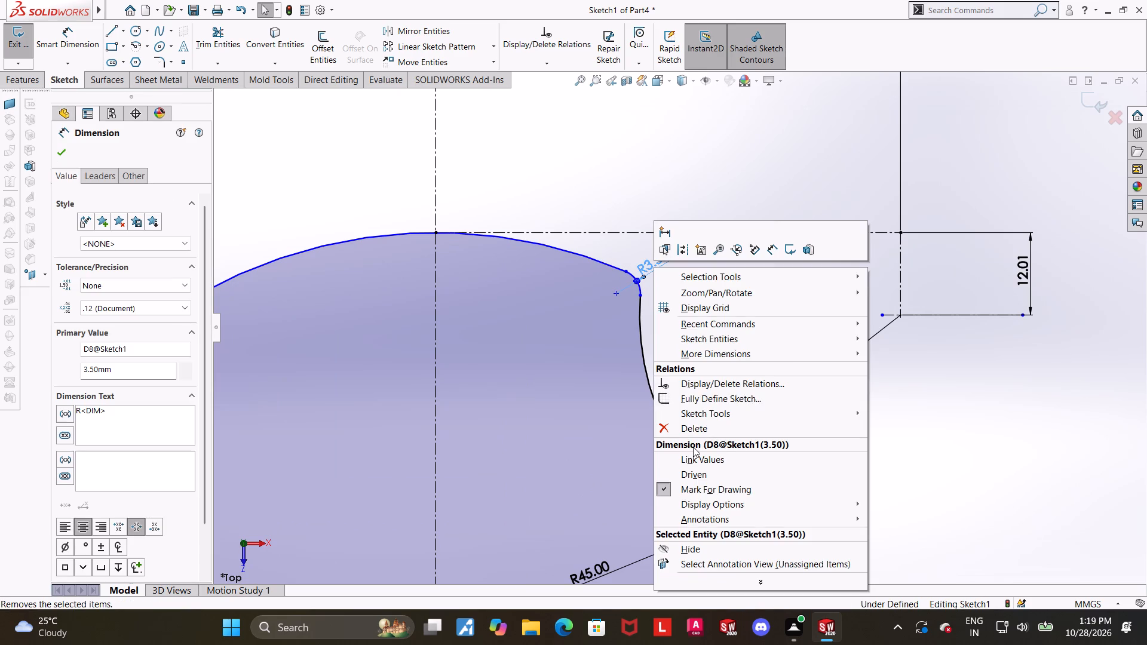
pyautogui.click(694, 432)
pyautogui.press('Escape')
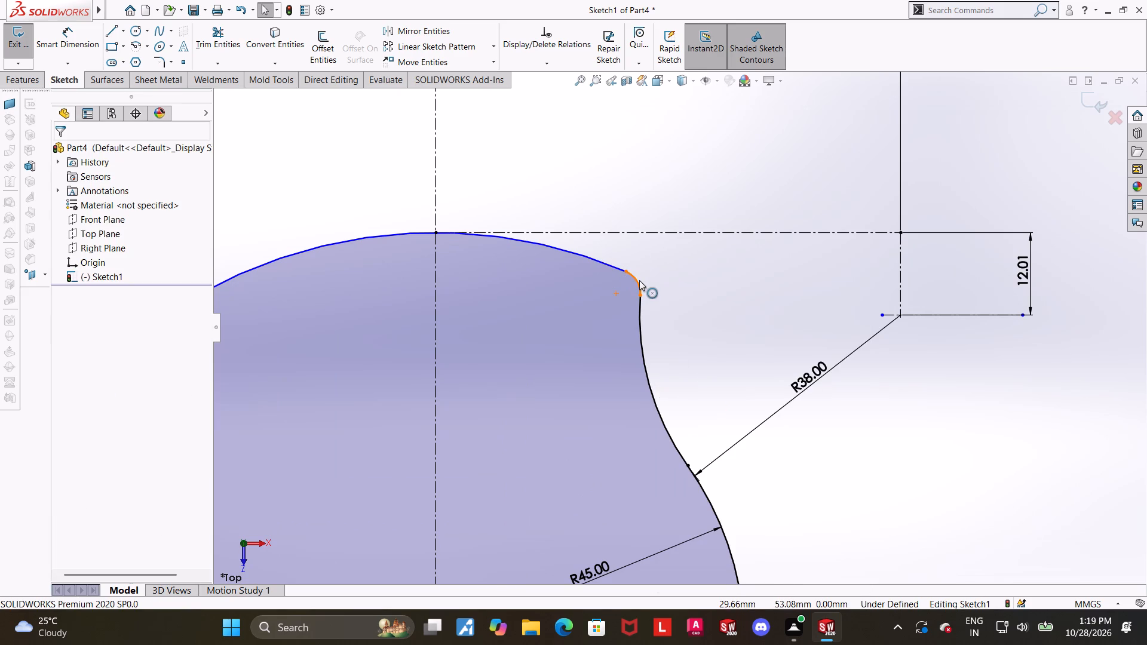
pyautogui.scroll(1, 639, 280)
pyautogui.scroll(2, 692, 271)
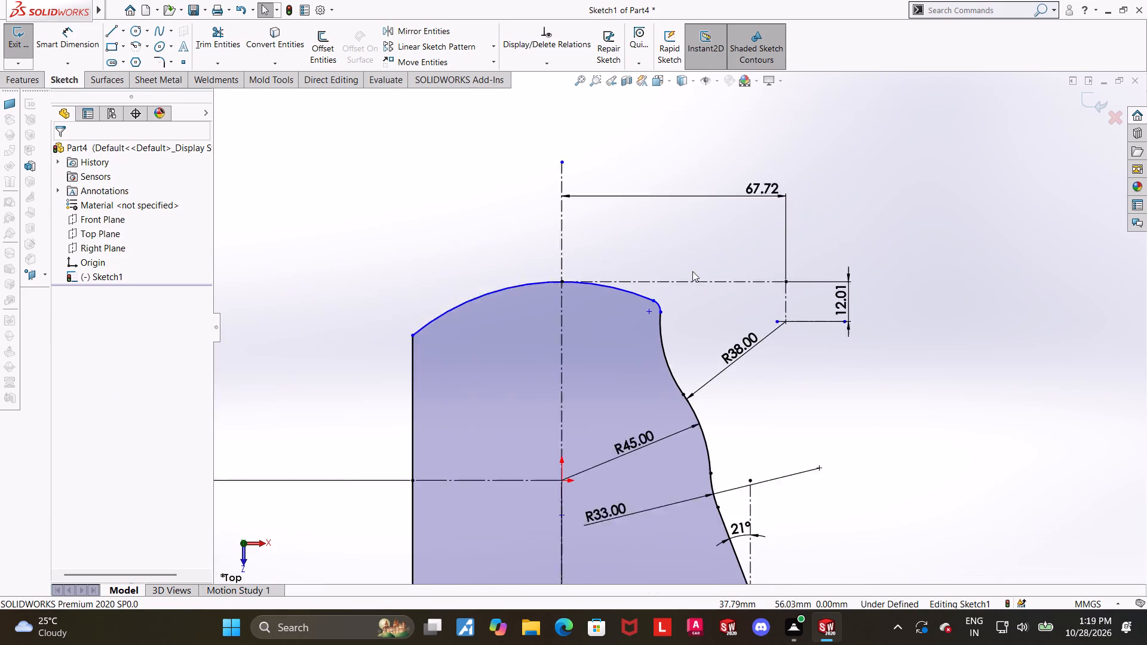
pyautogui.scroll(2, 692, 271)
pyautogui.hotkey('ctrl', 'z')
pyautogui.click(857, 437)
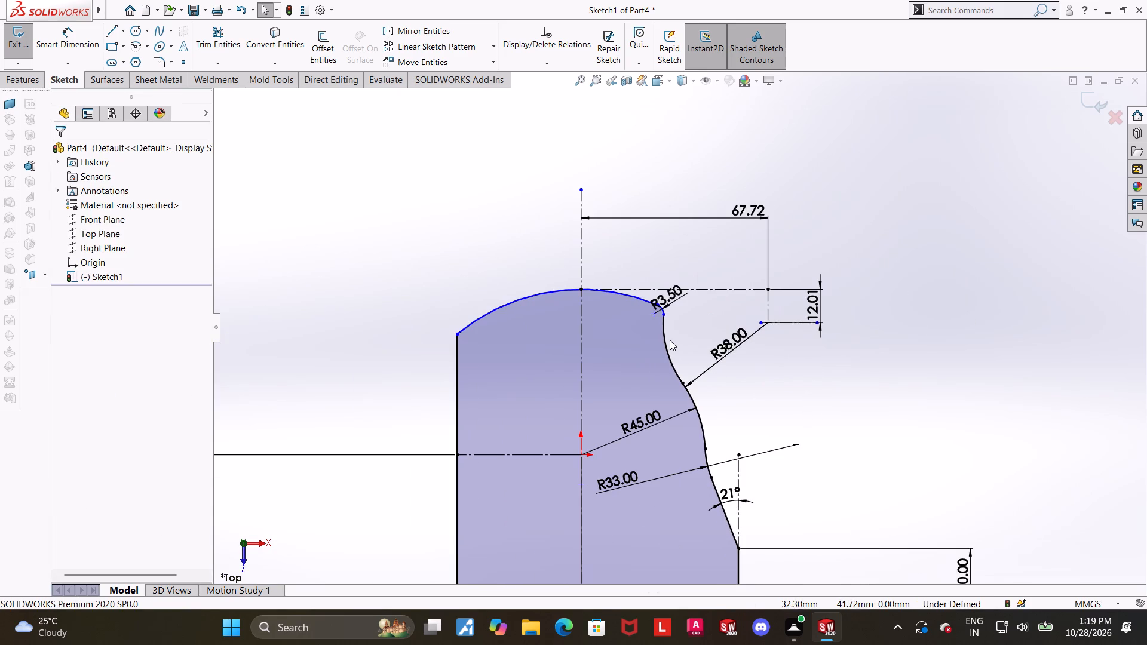
# Examine the whole profile, its lower corners and the upper arc region for missing dimensions or relations.
pyautogui.scroll(-2, 670, 340)
pyautogui.scroll(6, 668, 337)
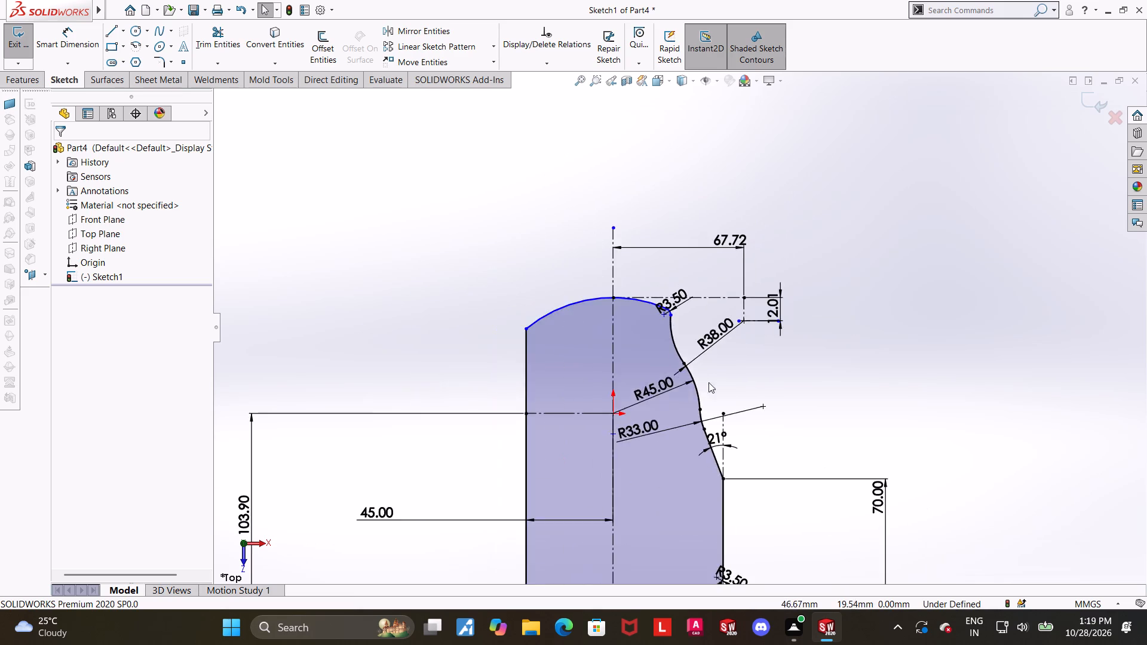
pyautogui.scroll(2, 709, 382)
pyautogui.scroll(-2, 703, 431)
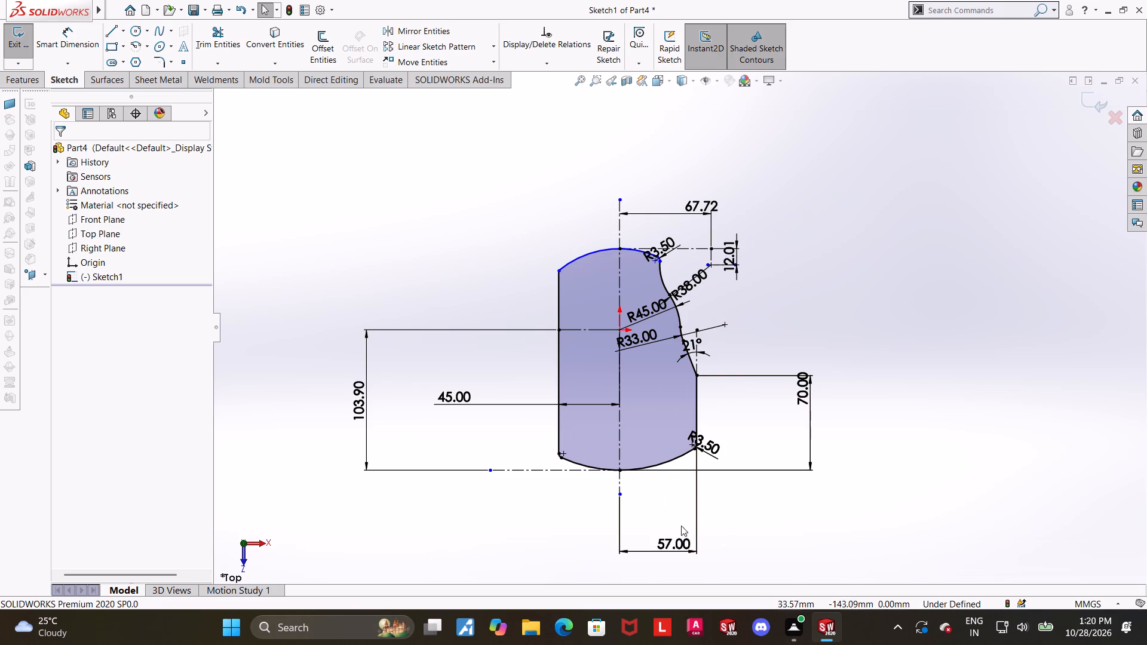
pyautogui.scroll(-4, 734, 457)
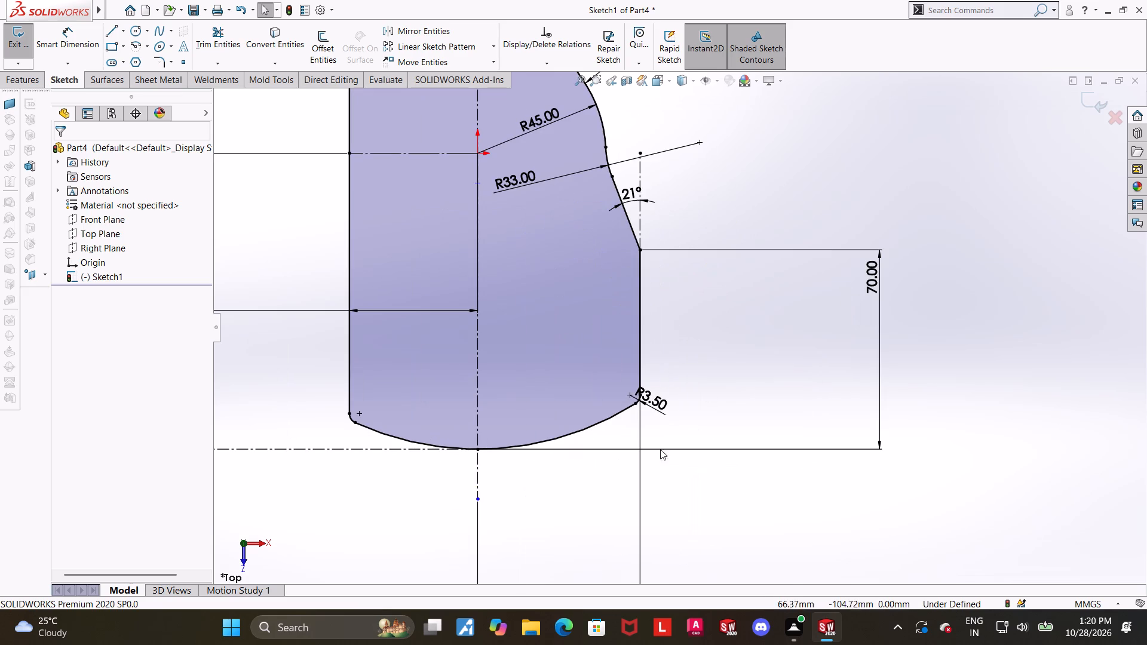
pyautogui.scroll(1, 661, 403)
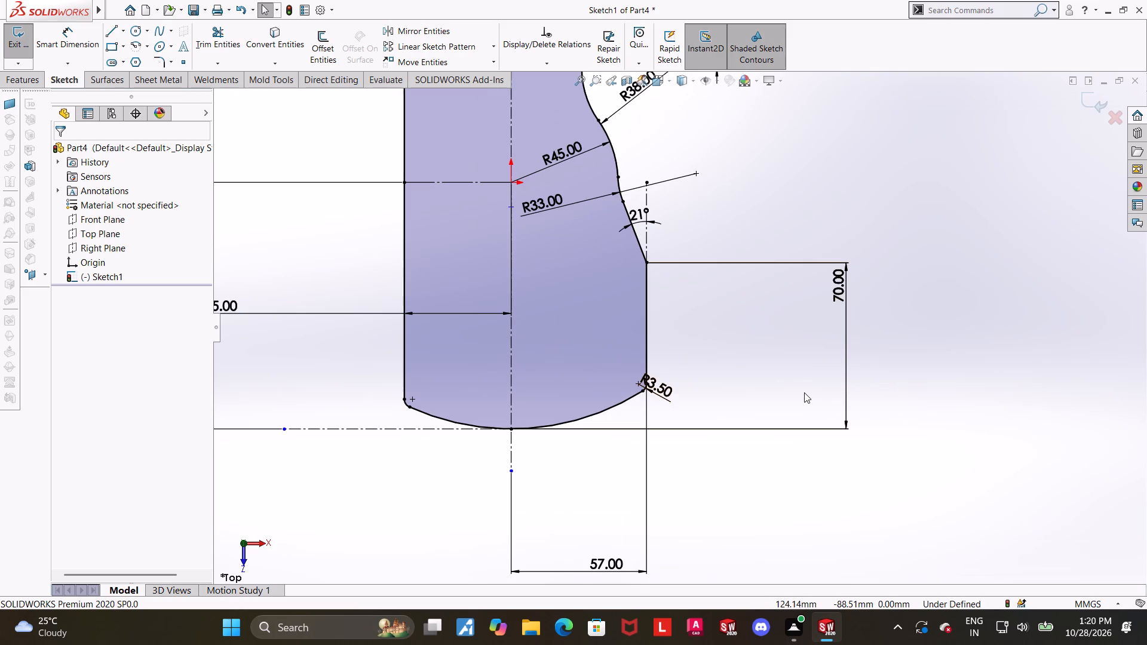
pyautogui.scroll(3, 738, 389)
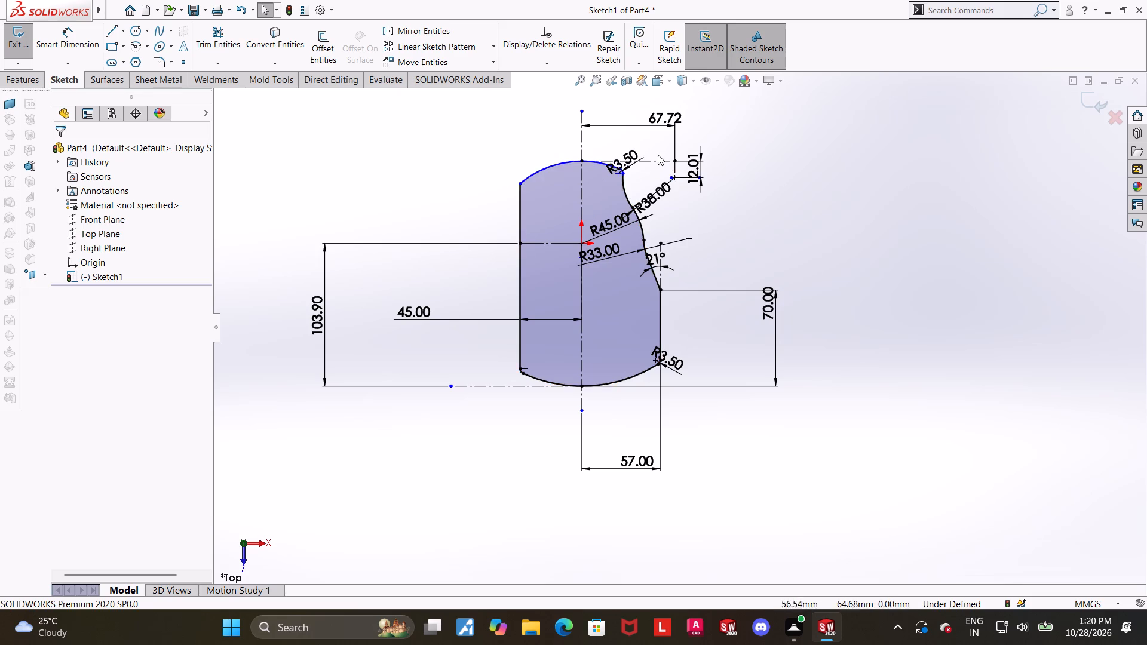
pyautogui.scroll(-5, 615, 159)
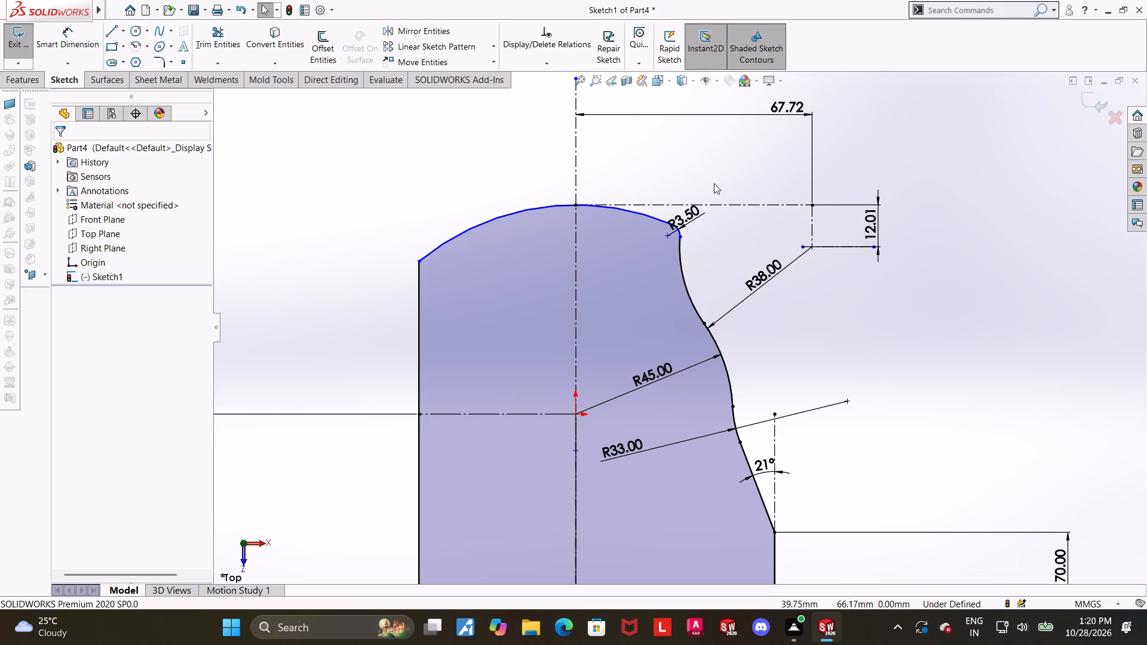
pyautogui.scroll(2, 714, 183)
pyautogui.scroll(4, 749, 300)
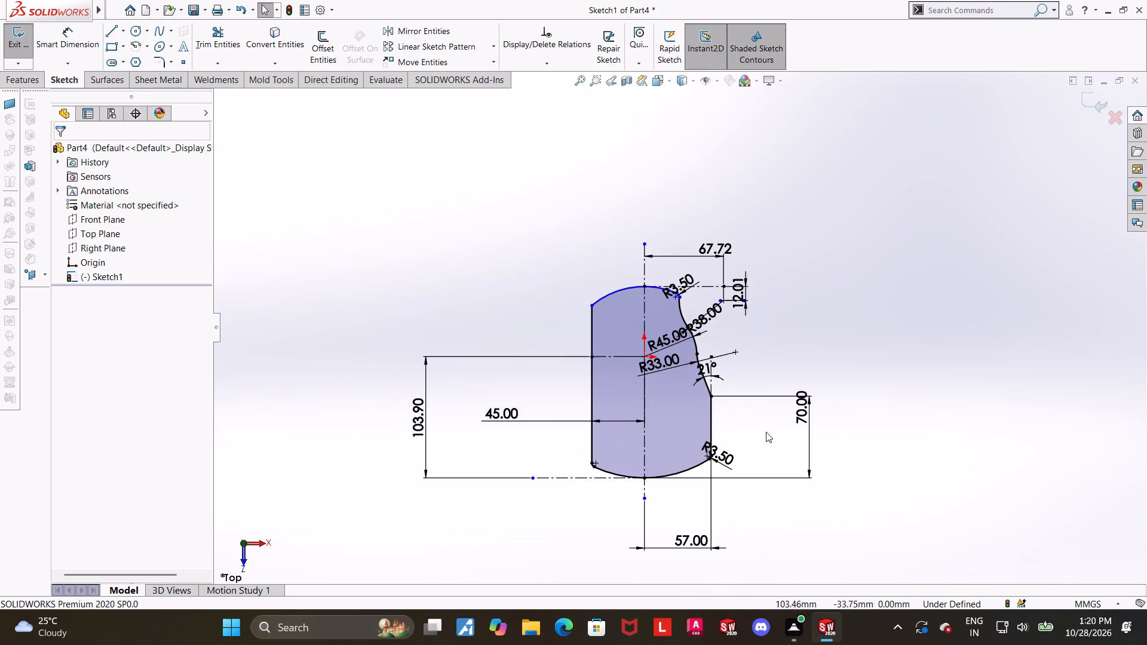
# Examine the lower corners, side arcs and upper arc region of the profile for whatever leaves the sketch under defined.
pyautogui.scroll(-2, 762, 446)
pyautogui.scroll(-2, 711, 395)
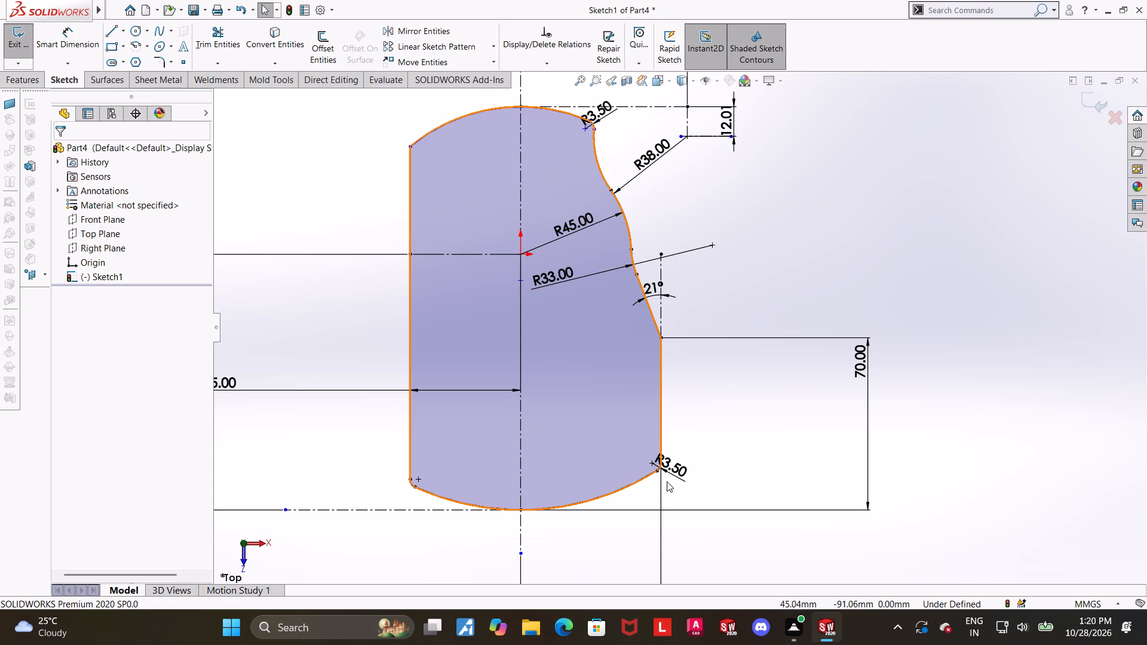
pyautogui.scroll(1, 578, 453)
pyautogui.scroll(-1, 576, 456)
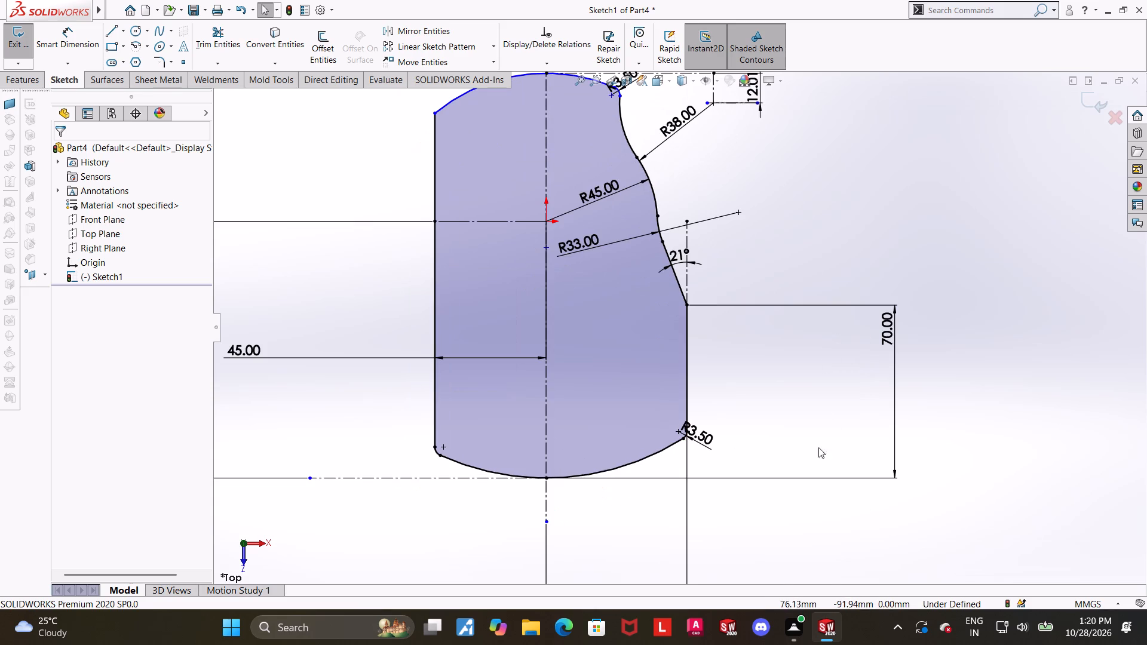
pyautogui.scroll(1, 846, 448)
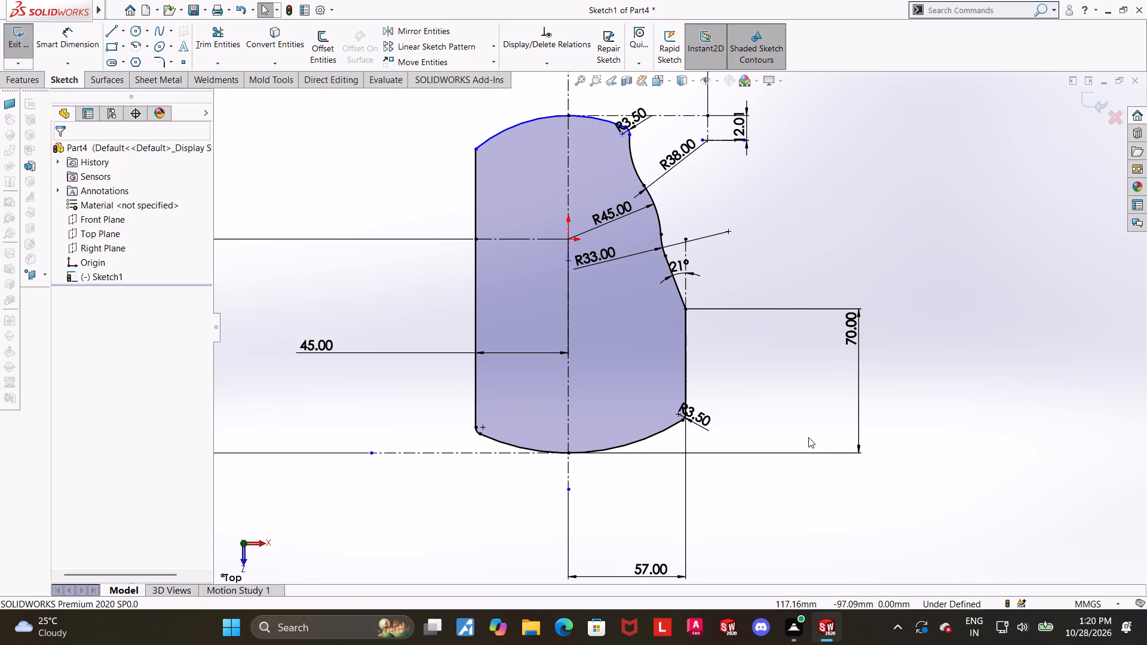
pyautogui.scroll(2, 634, 181)
pyautogui.scroll(-2, 640, 167)
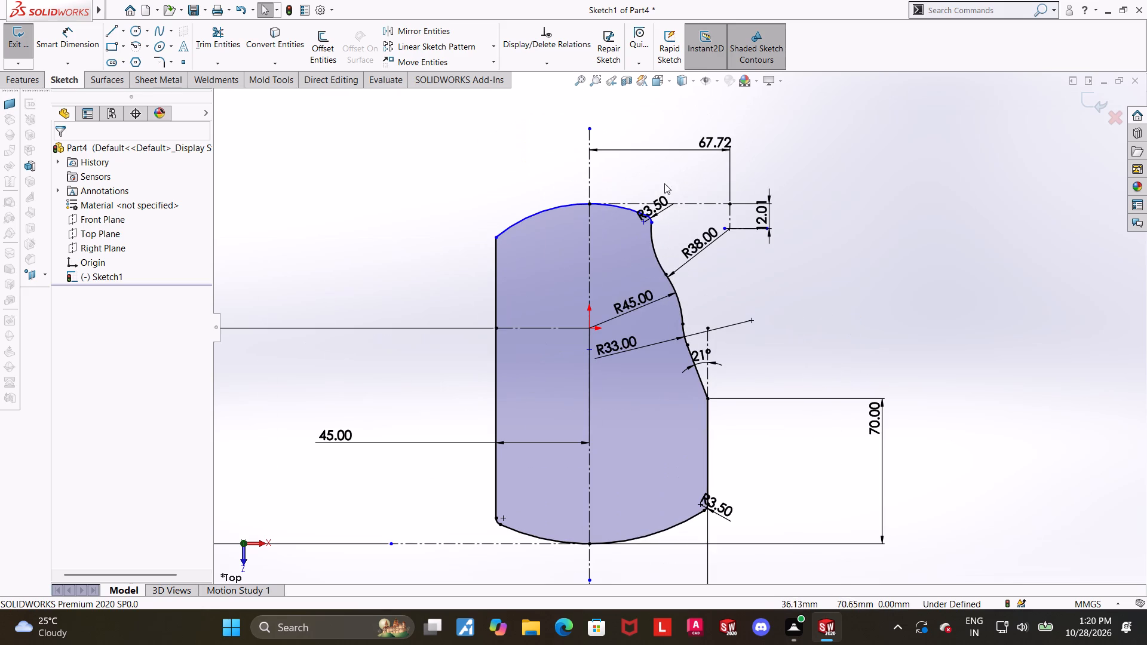
pyautogui.scroll(-2, 683, 189)
pyautogui.scroll(1, 683, 189)
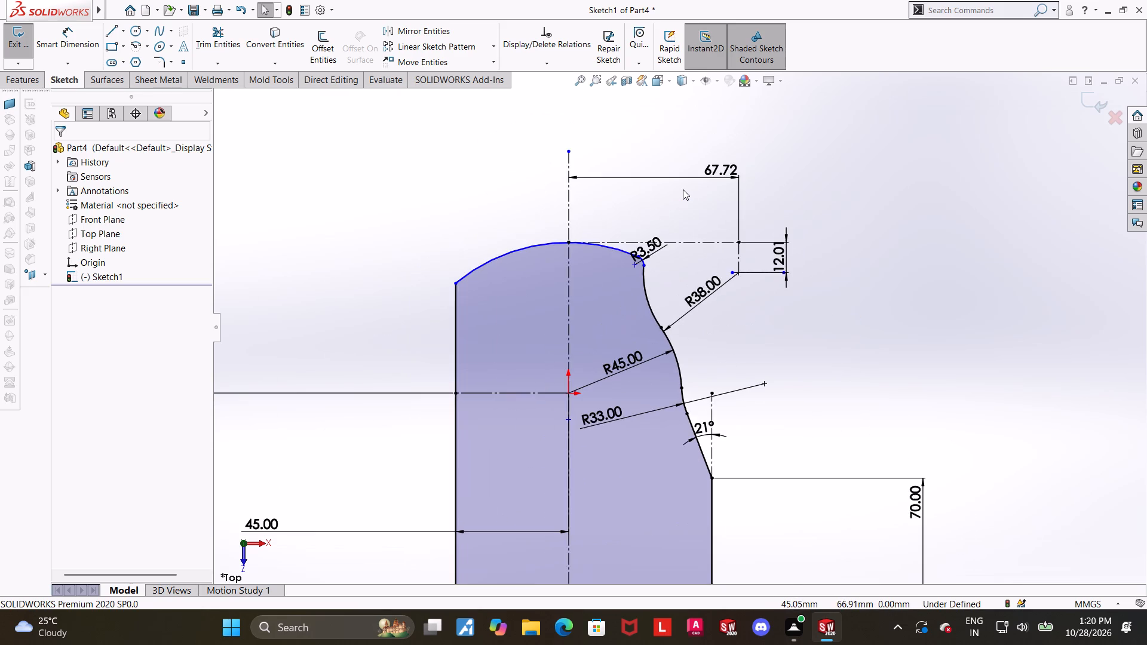
pyautogui.scroll(-2, 657, 192)
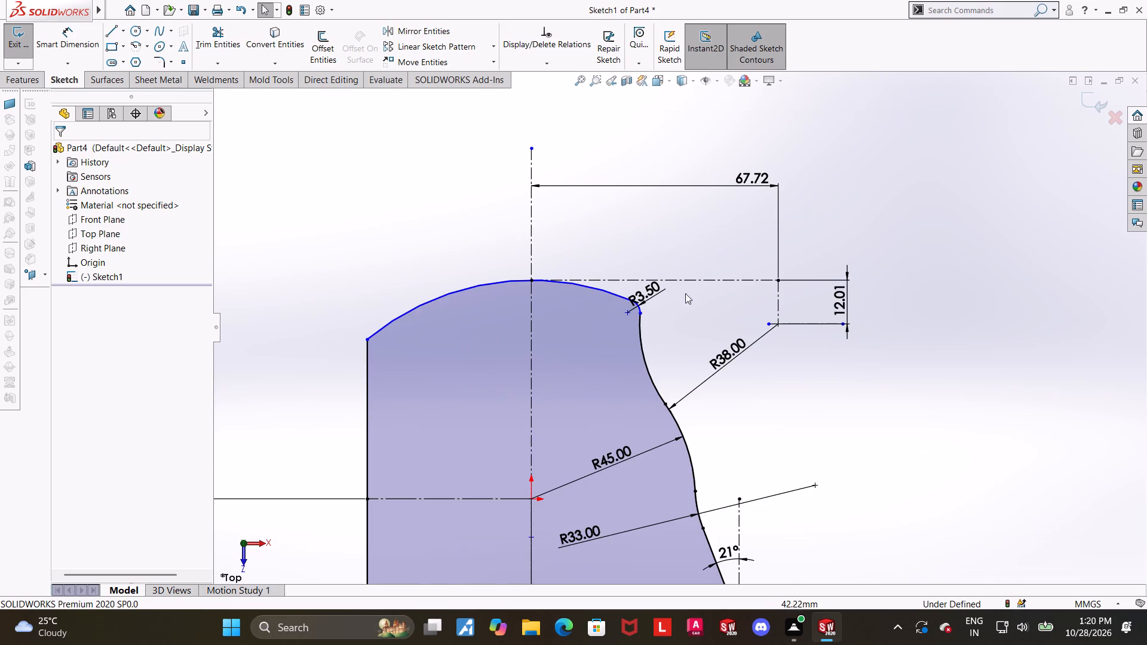
pyautogui.scroll(3, 685, 293)
pyautogui.scroll(2, 734, 356)
pyautogui.scroll(-4, 718, 414)
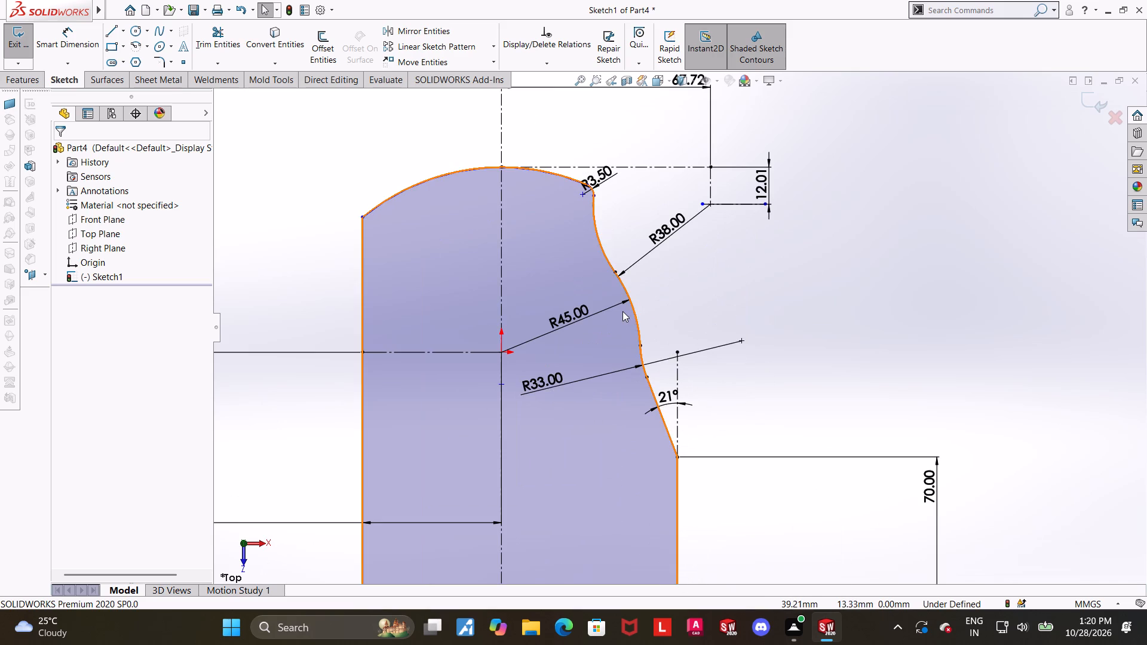
pyautogui.scroll(-2, 622, 311)
pyautogui.scroll(1, 711, 381)
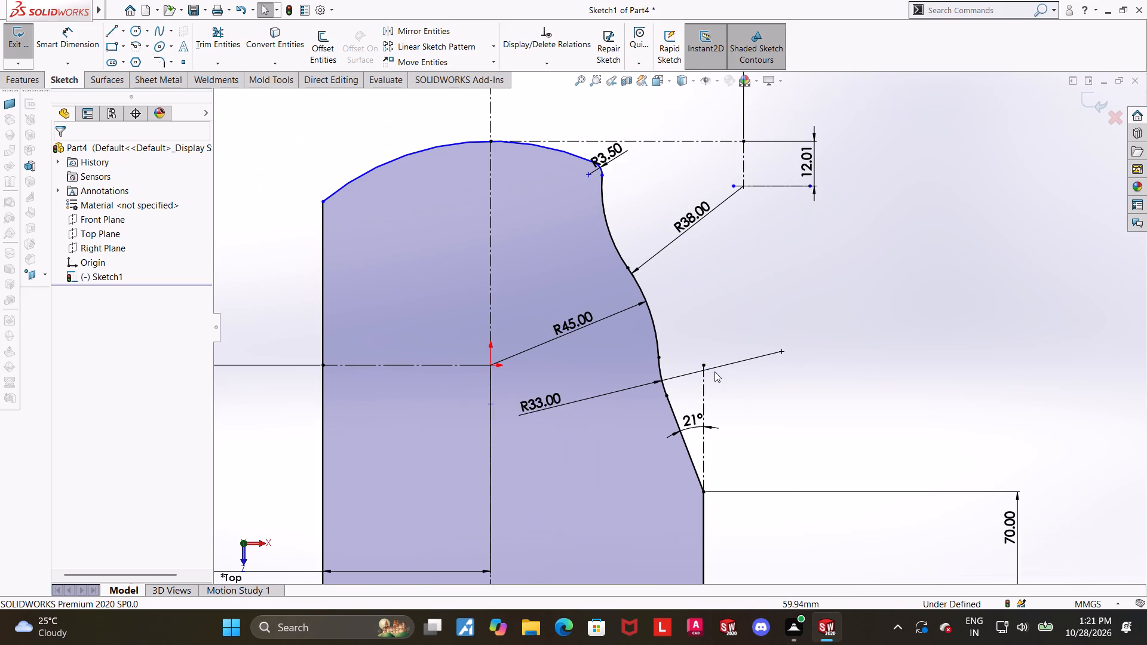
pyautogui.scroll(1, 714, 371)
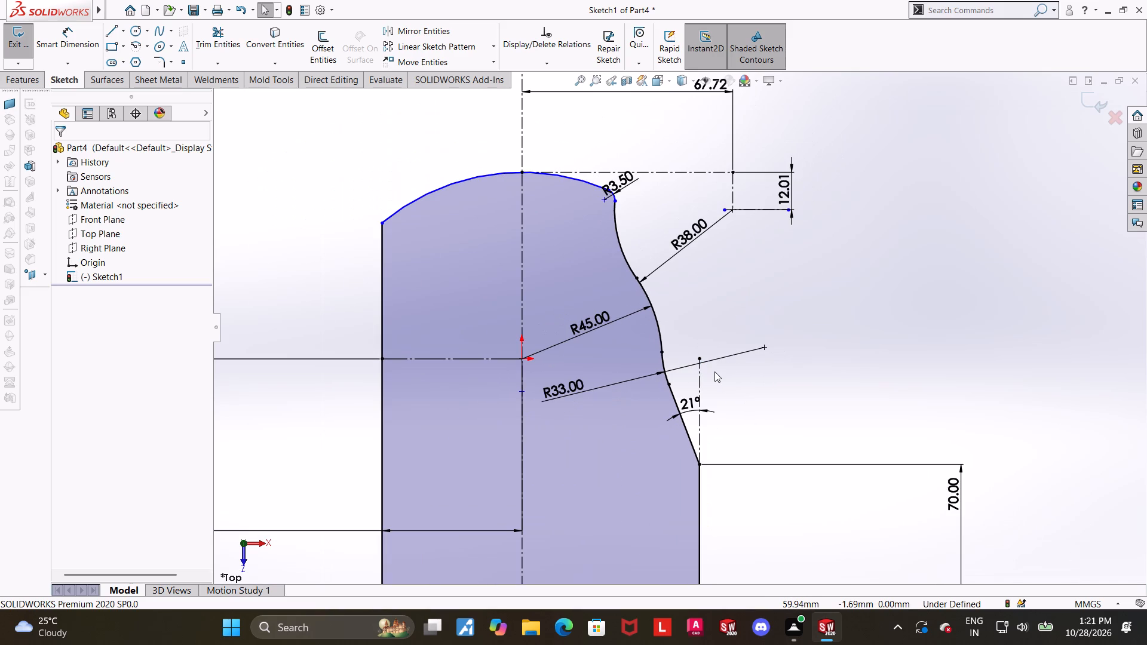
pyautogui.scroll(2, 683, 306)
pyautogui.scroll(-2, 593, 223)
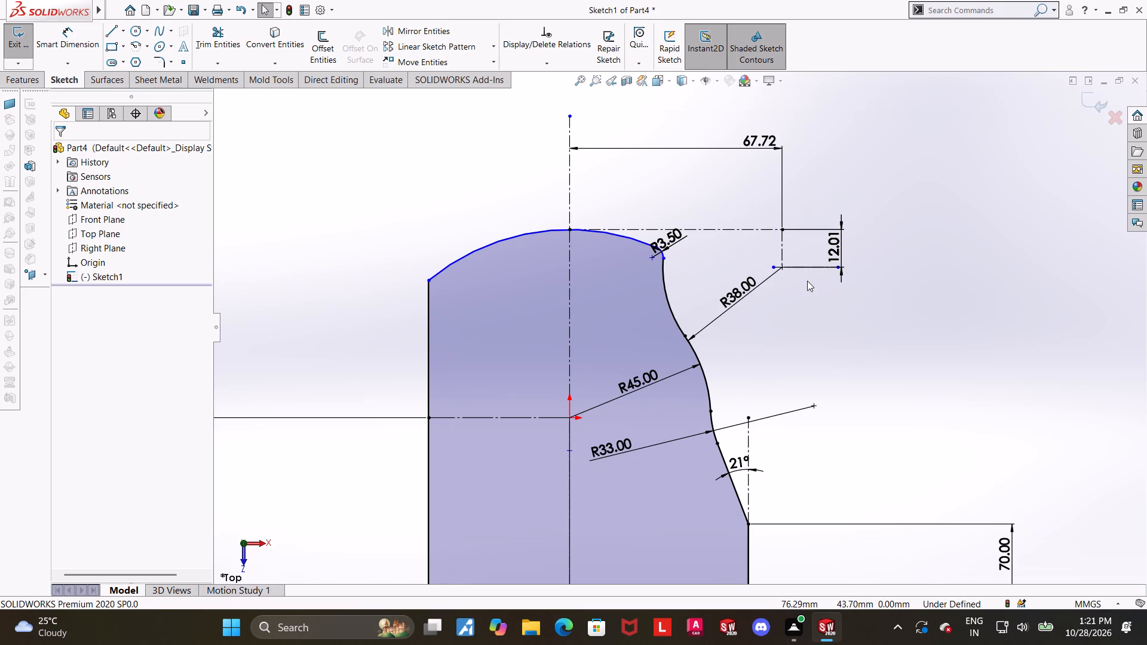
# Reshape the under-defined upper arc freehand to a radius of about 83.4 mm, testing how it can still move.
pyautogui.moveTo(582, 231); pyautogui.dragTo(581, 189)
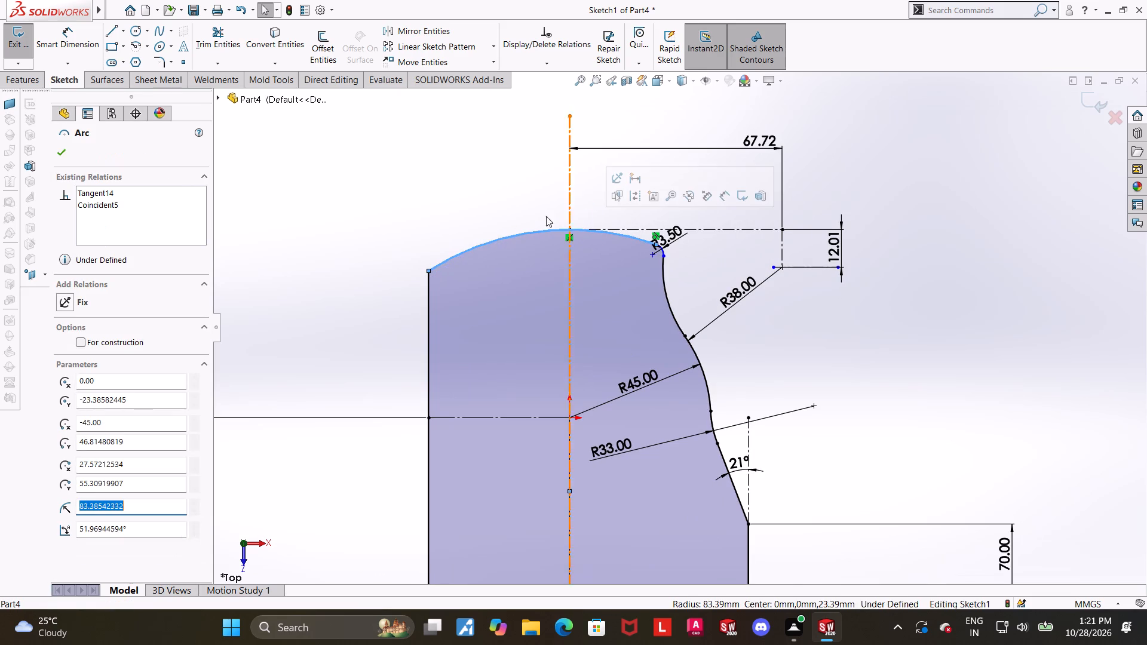
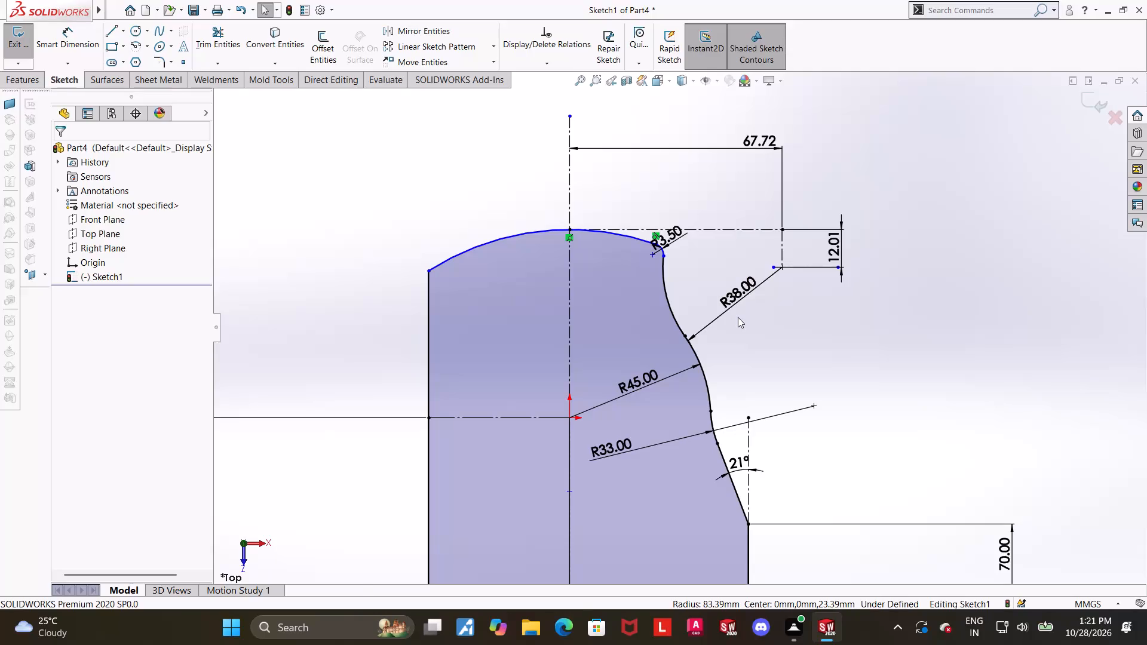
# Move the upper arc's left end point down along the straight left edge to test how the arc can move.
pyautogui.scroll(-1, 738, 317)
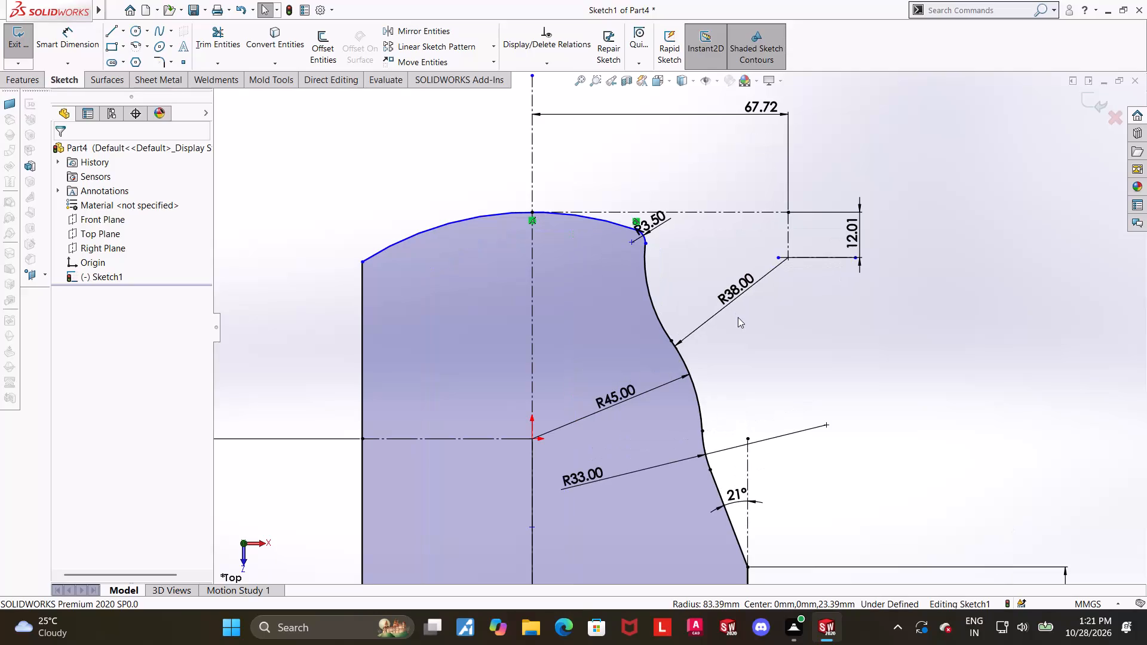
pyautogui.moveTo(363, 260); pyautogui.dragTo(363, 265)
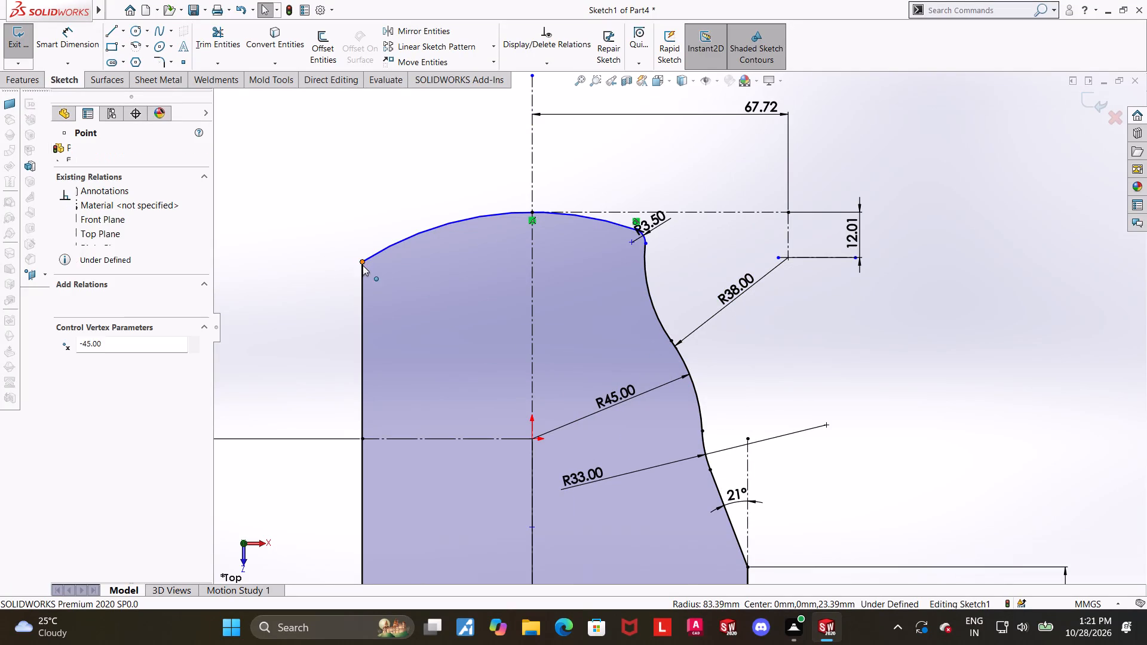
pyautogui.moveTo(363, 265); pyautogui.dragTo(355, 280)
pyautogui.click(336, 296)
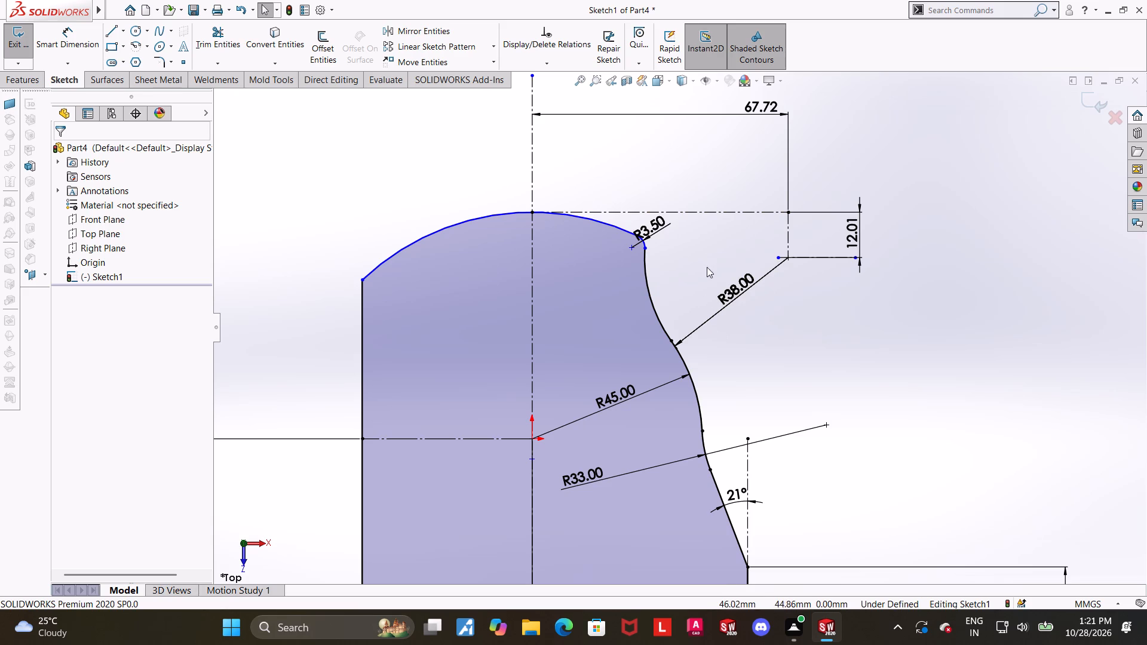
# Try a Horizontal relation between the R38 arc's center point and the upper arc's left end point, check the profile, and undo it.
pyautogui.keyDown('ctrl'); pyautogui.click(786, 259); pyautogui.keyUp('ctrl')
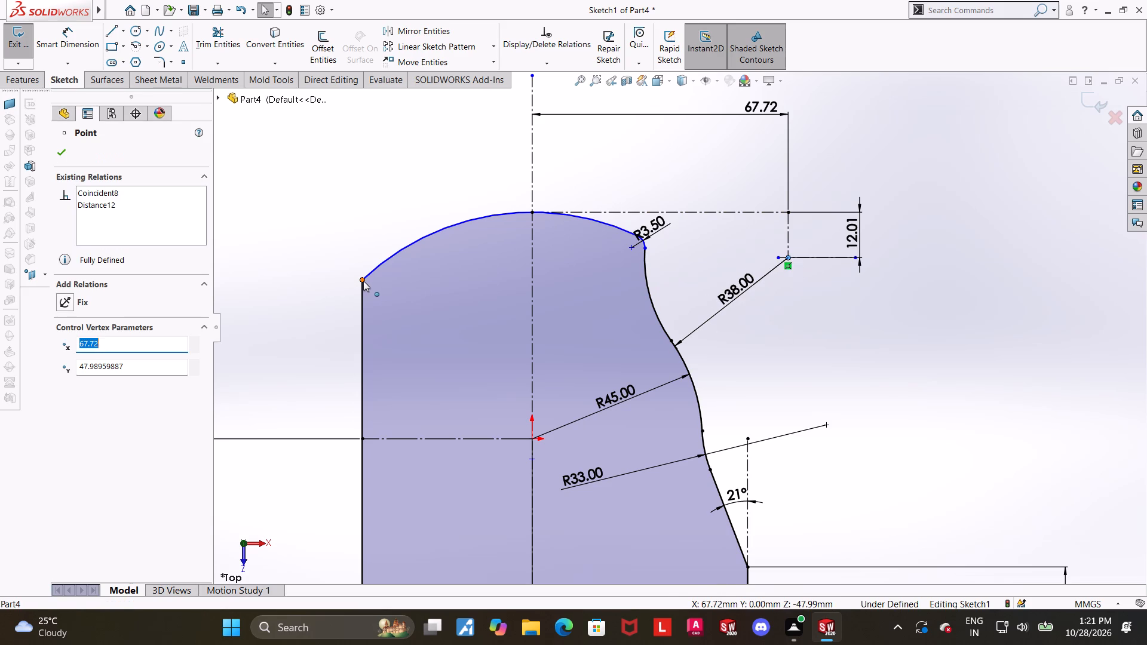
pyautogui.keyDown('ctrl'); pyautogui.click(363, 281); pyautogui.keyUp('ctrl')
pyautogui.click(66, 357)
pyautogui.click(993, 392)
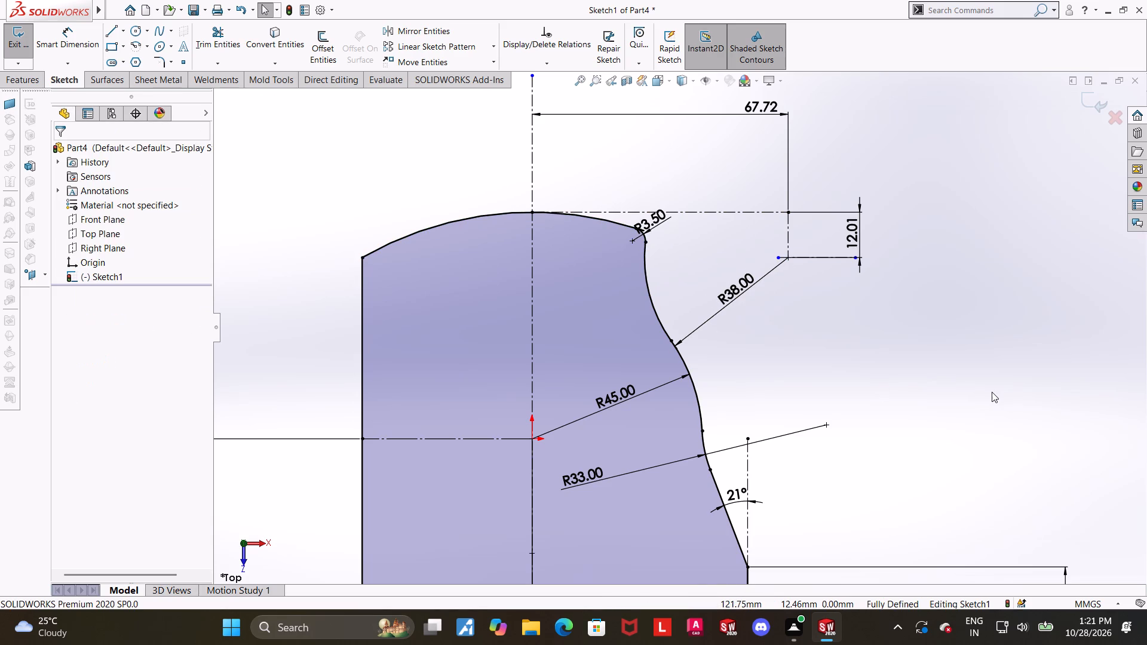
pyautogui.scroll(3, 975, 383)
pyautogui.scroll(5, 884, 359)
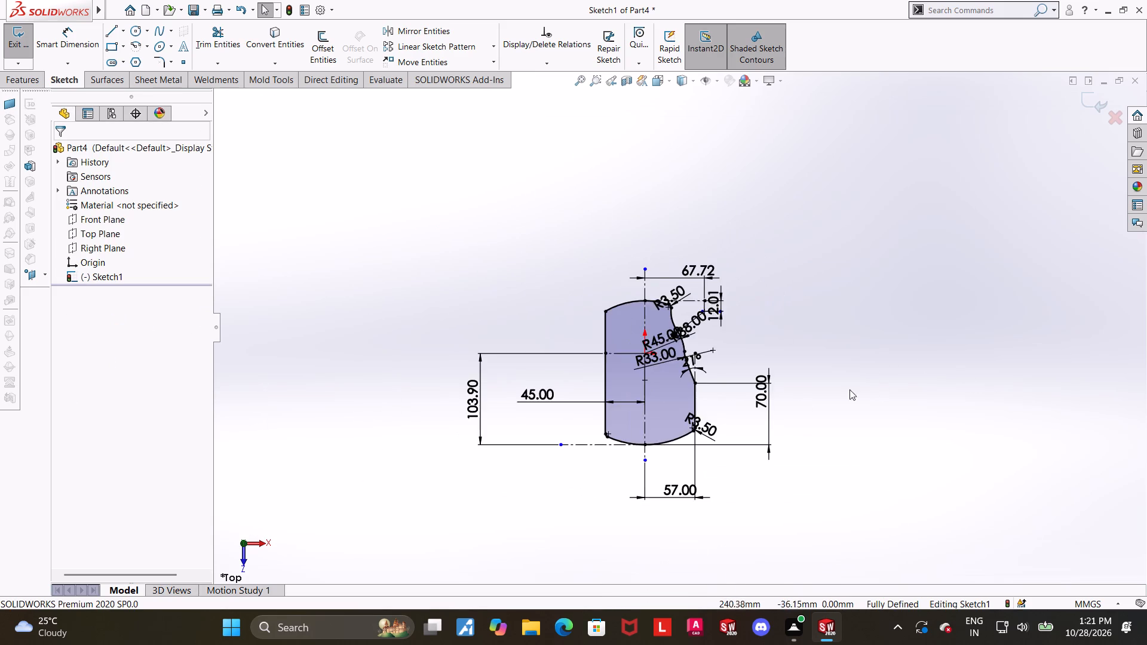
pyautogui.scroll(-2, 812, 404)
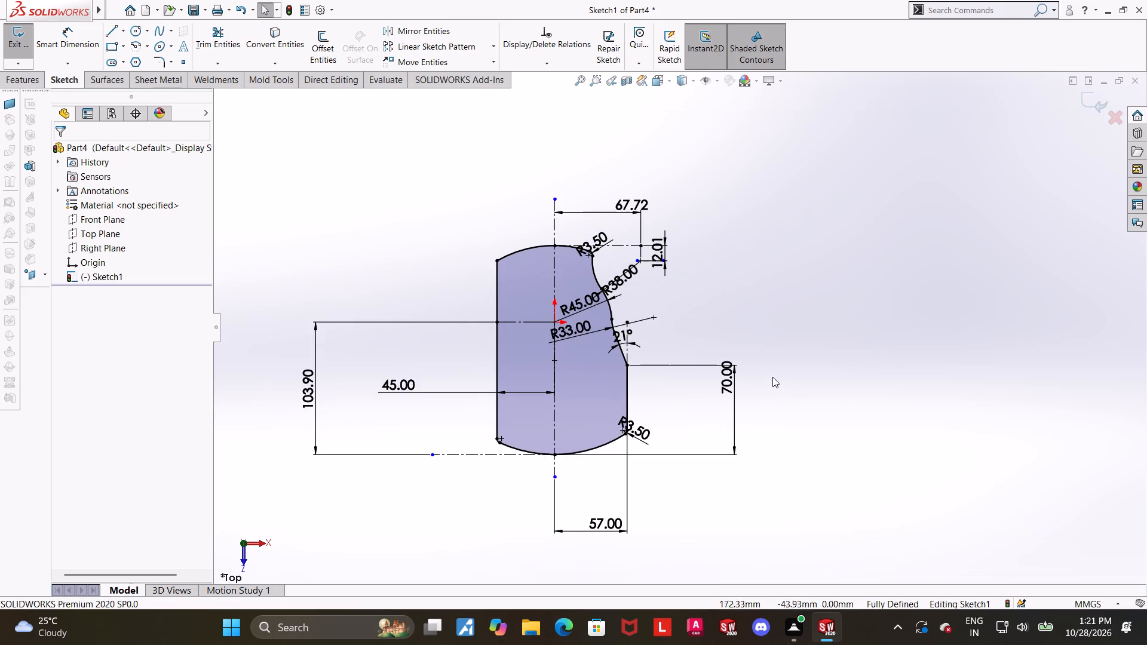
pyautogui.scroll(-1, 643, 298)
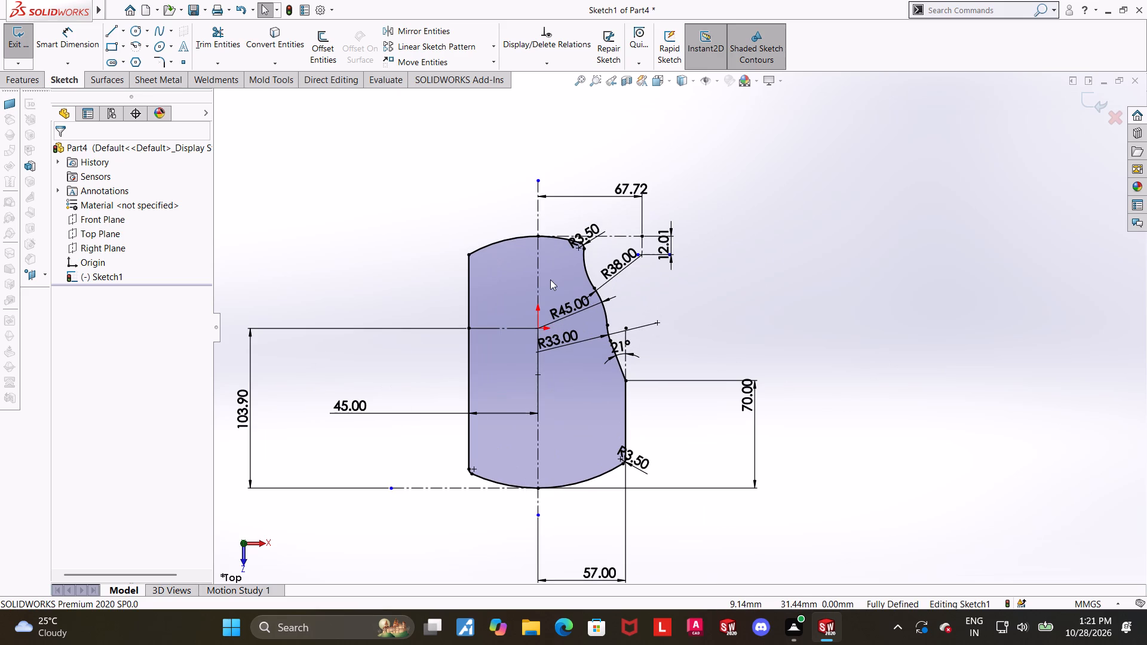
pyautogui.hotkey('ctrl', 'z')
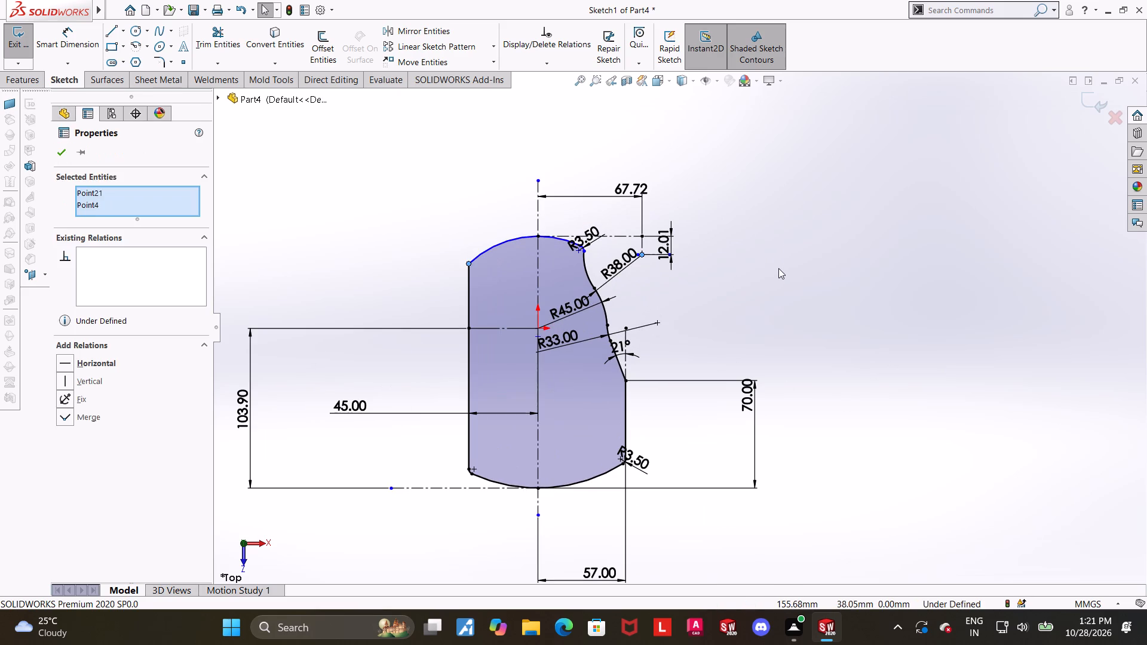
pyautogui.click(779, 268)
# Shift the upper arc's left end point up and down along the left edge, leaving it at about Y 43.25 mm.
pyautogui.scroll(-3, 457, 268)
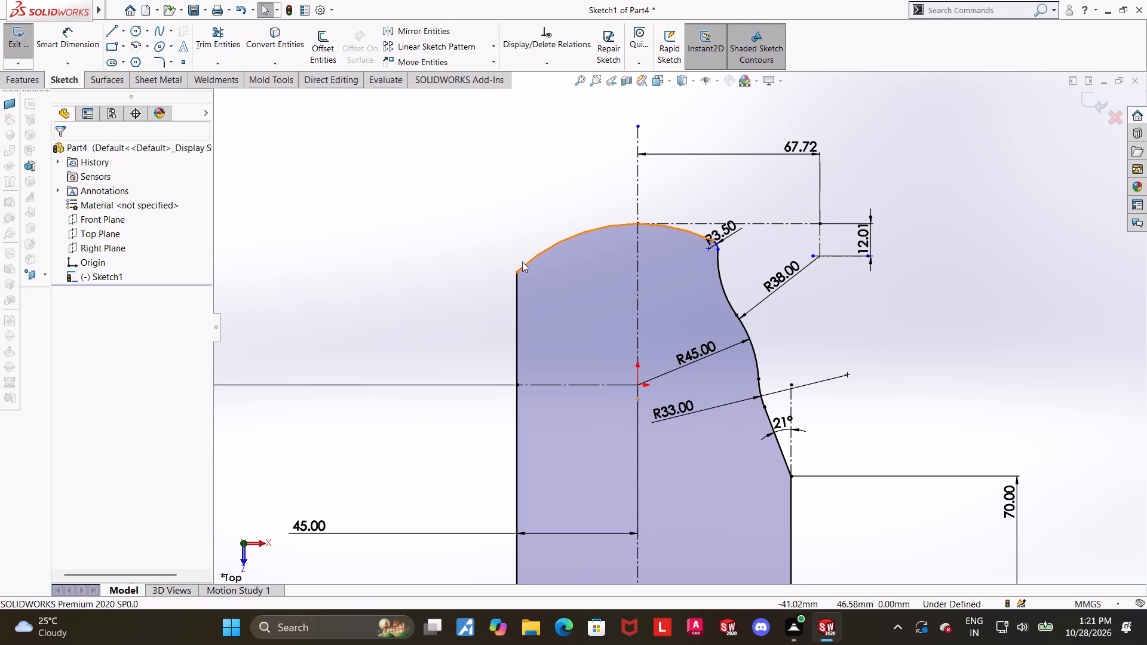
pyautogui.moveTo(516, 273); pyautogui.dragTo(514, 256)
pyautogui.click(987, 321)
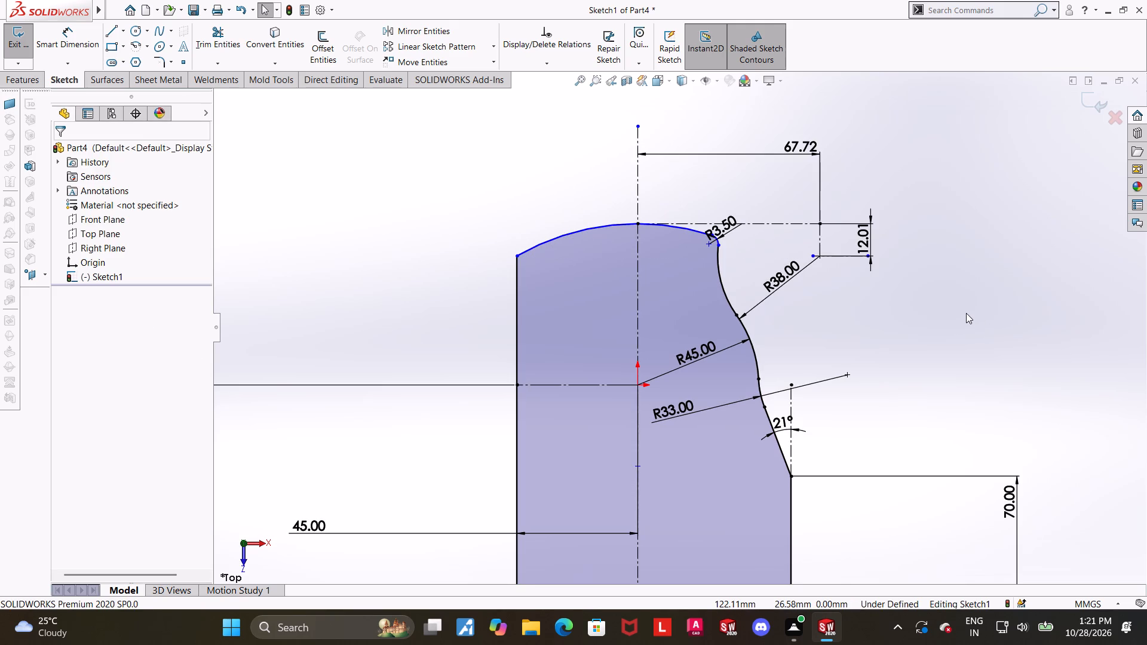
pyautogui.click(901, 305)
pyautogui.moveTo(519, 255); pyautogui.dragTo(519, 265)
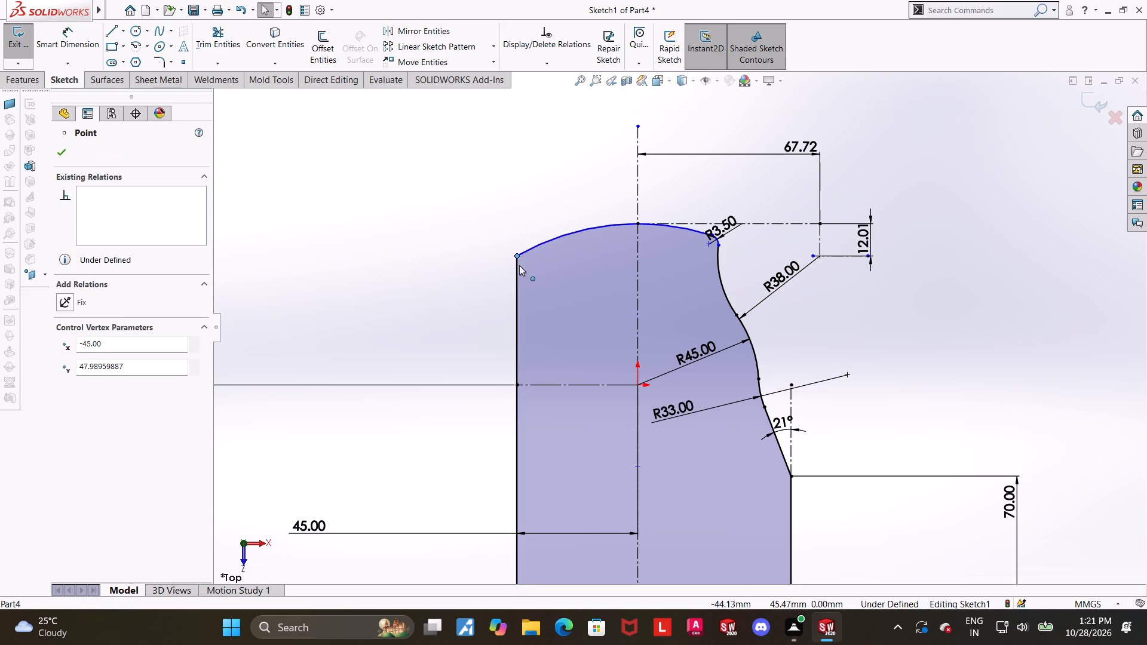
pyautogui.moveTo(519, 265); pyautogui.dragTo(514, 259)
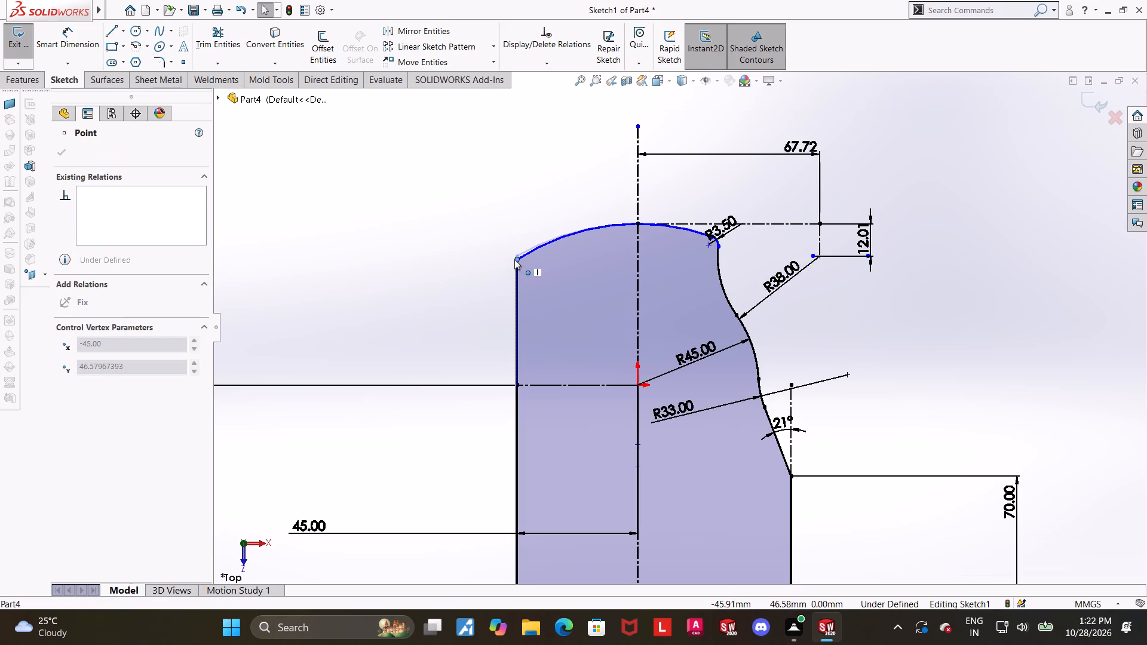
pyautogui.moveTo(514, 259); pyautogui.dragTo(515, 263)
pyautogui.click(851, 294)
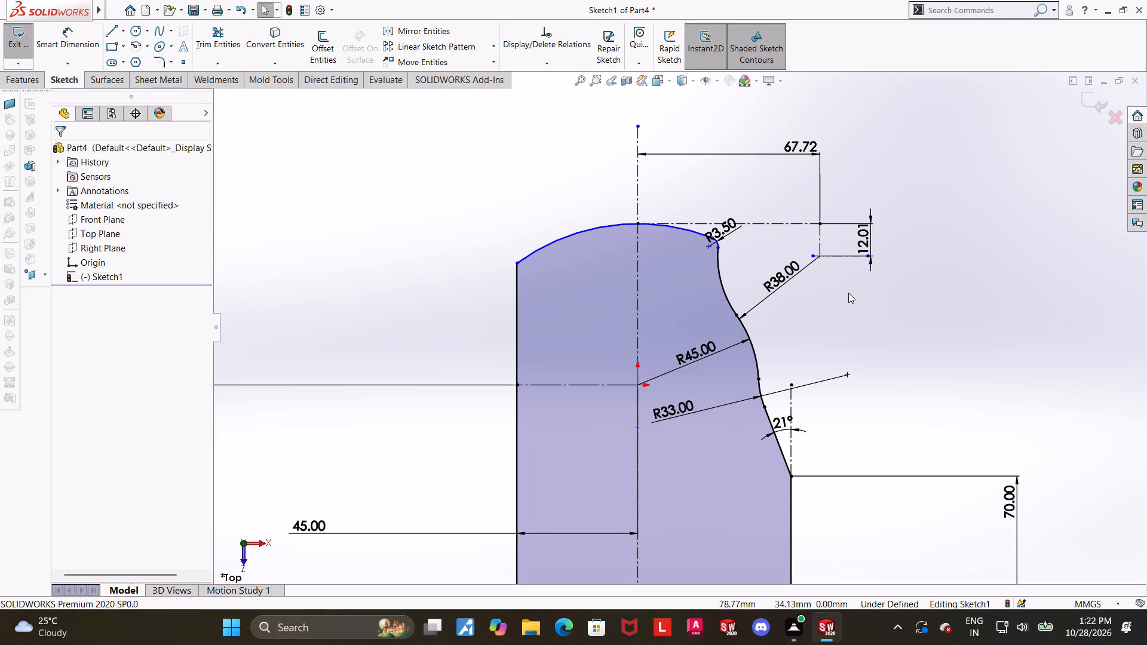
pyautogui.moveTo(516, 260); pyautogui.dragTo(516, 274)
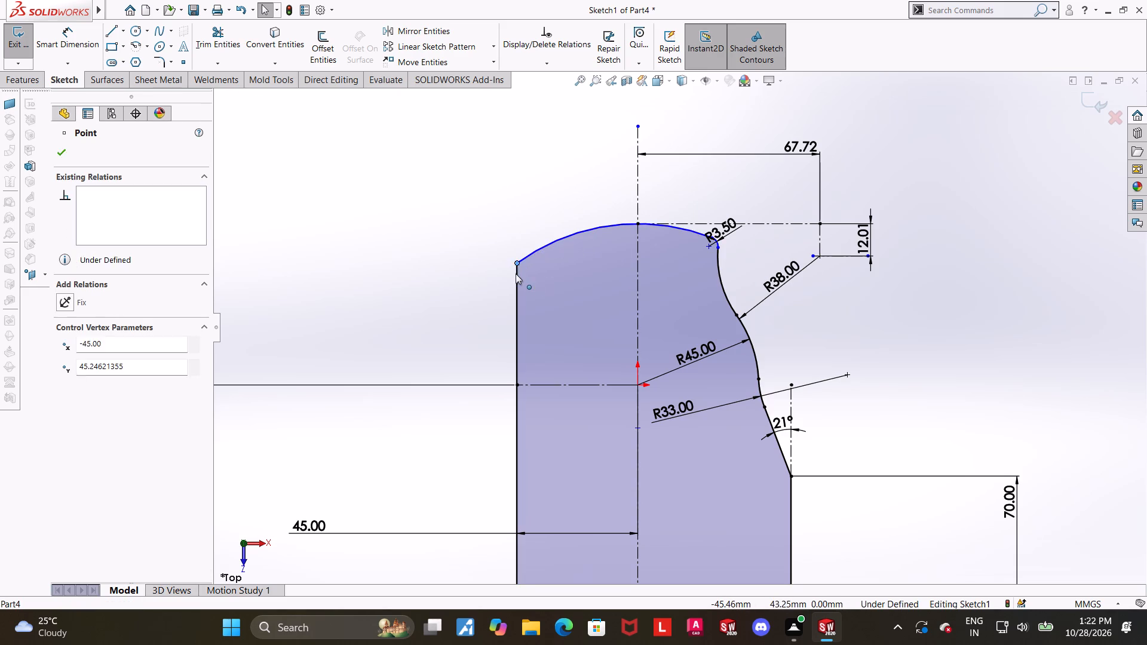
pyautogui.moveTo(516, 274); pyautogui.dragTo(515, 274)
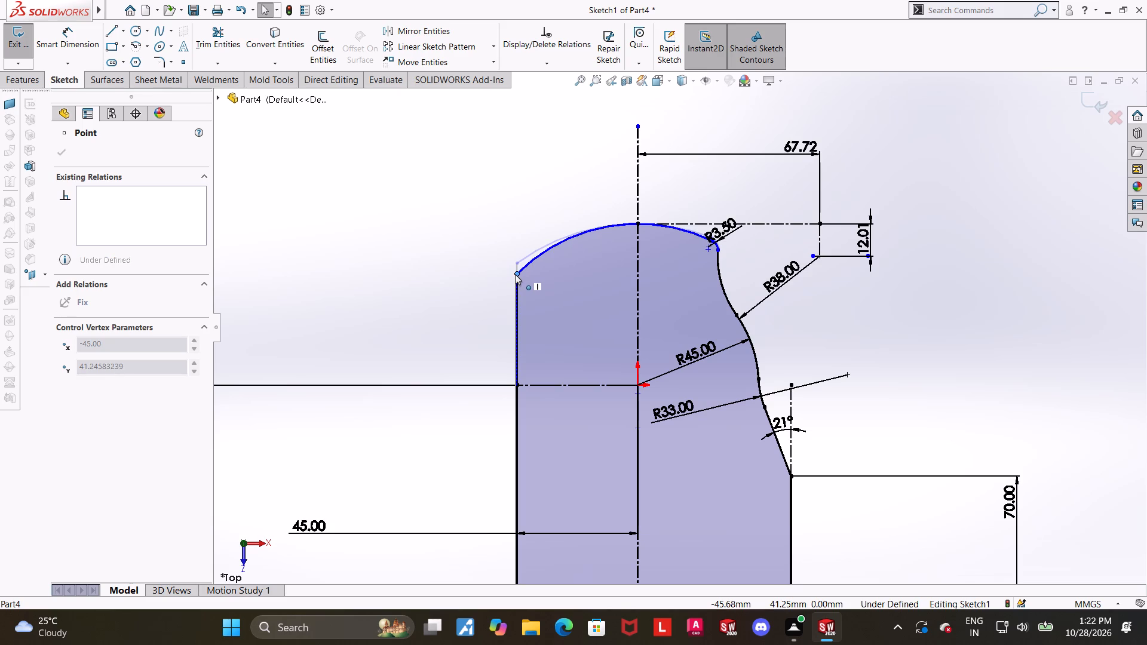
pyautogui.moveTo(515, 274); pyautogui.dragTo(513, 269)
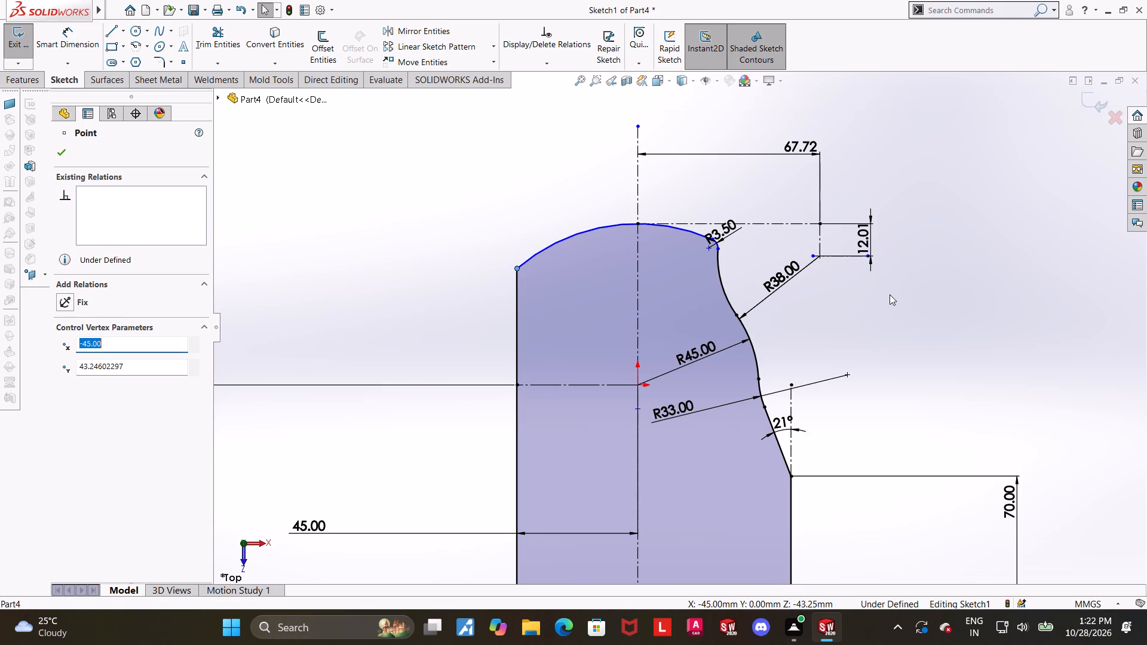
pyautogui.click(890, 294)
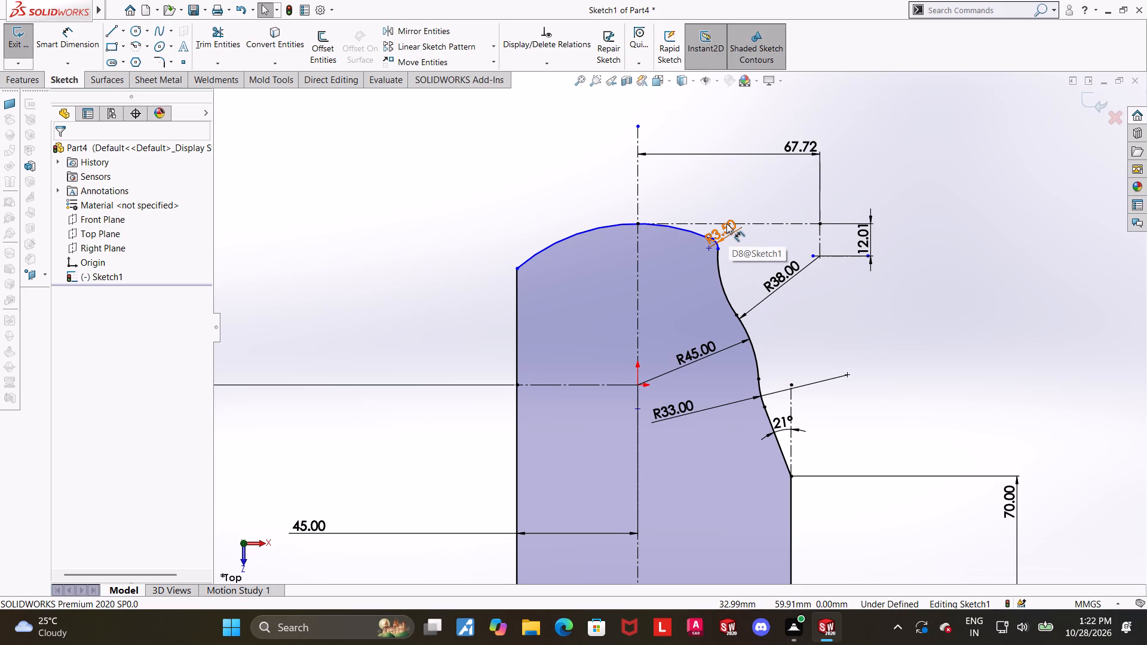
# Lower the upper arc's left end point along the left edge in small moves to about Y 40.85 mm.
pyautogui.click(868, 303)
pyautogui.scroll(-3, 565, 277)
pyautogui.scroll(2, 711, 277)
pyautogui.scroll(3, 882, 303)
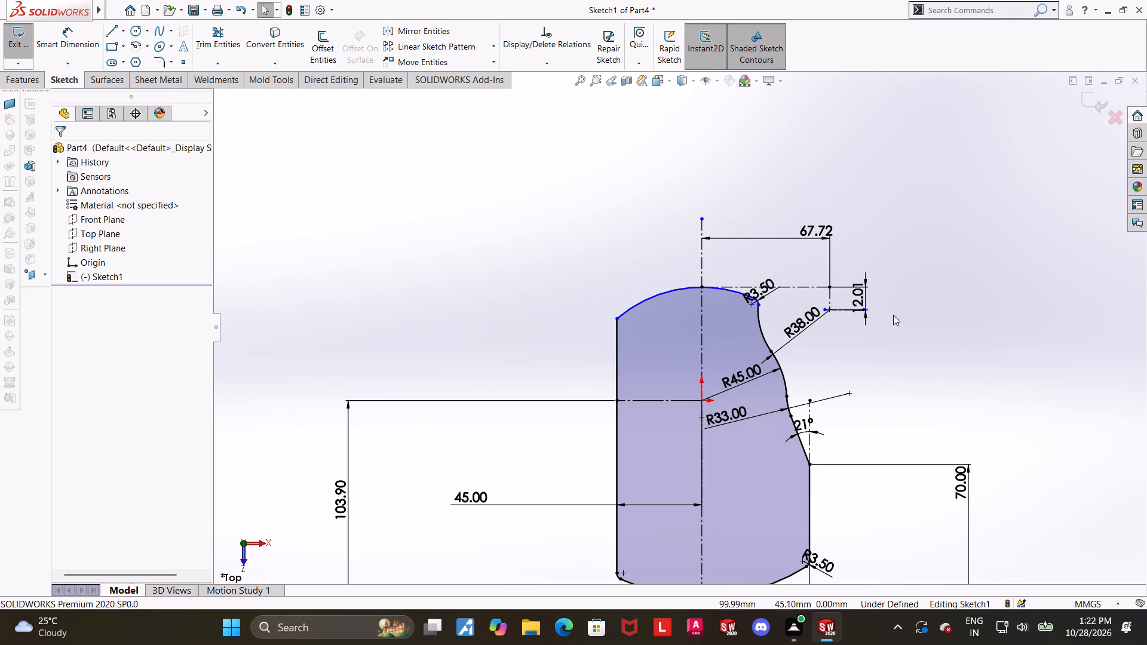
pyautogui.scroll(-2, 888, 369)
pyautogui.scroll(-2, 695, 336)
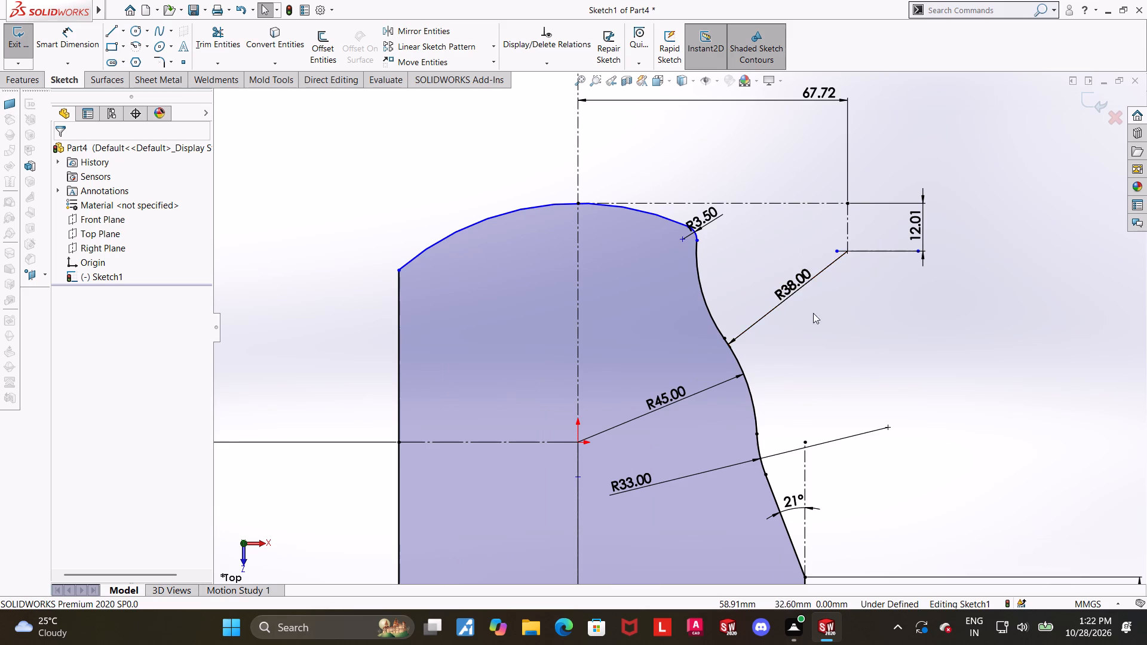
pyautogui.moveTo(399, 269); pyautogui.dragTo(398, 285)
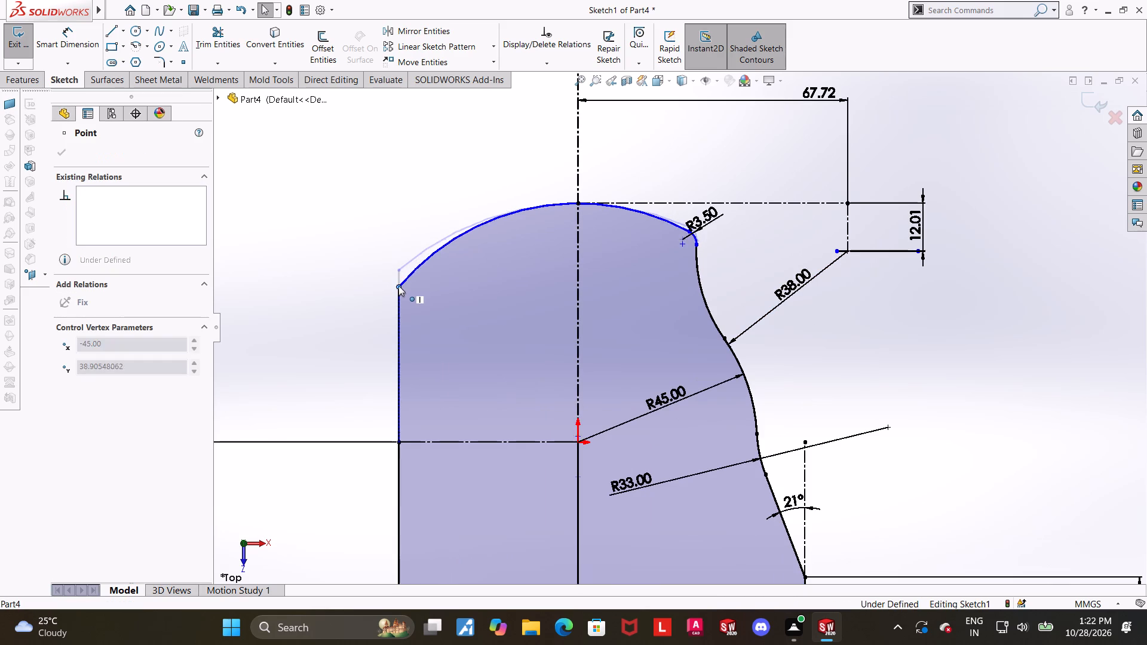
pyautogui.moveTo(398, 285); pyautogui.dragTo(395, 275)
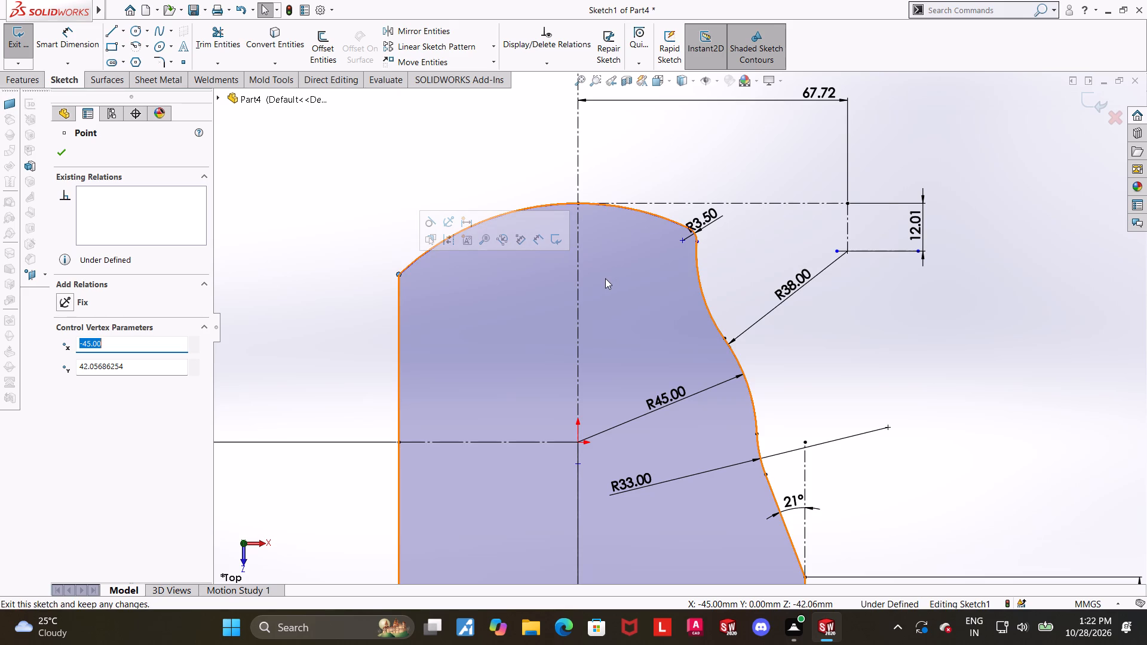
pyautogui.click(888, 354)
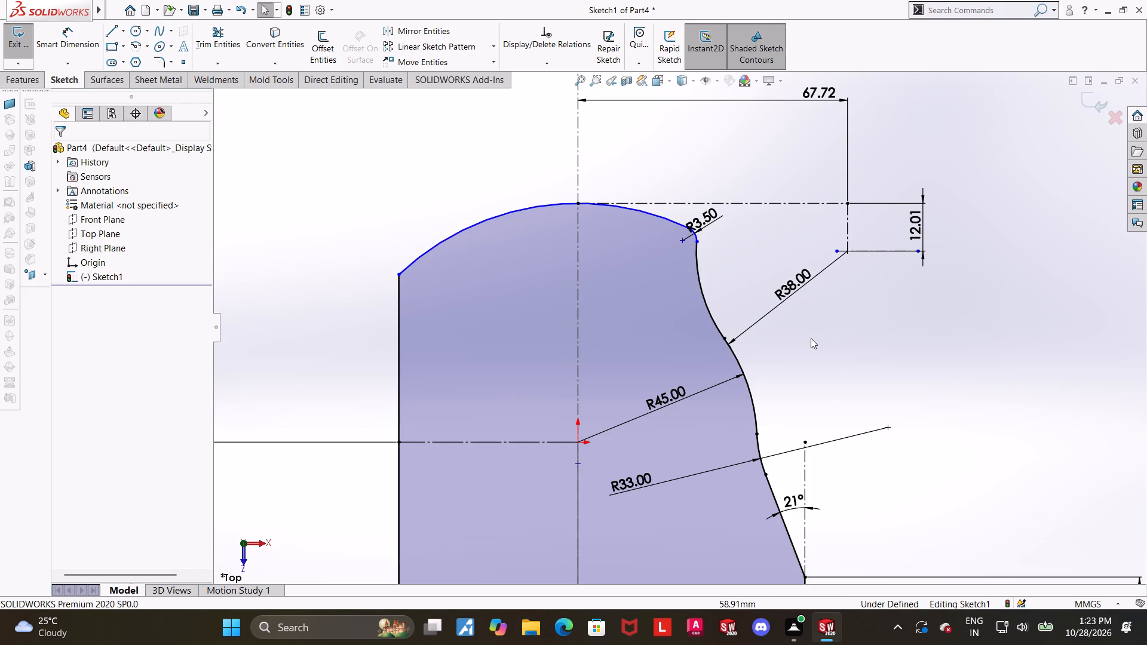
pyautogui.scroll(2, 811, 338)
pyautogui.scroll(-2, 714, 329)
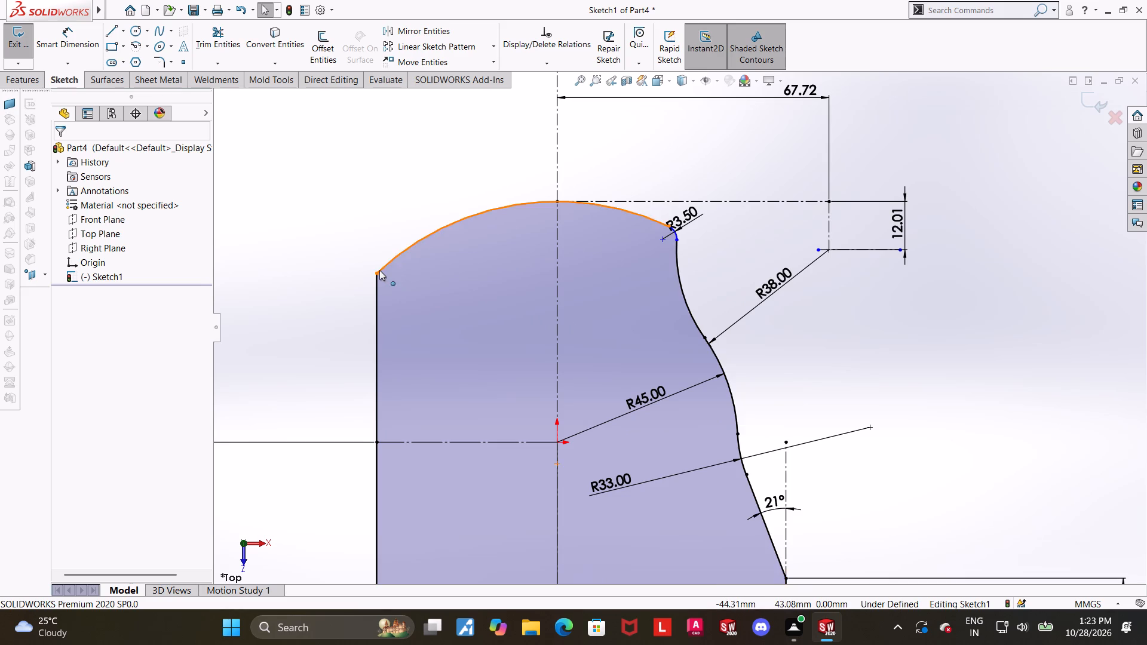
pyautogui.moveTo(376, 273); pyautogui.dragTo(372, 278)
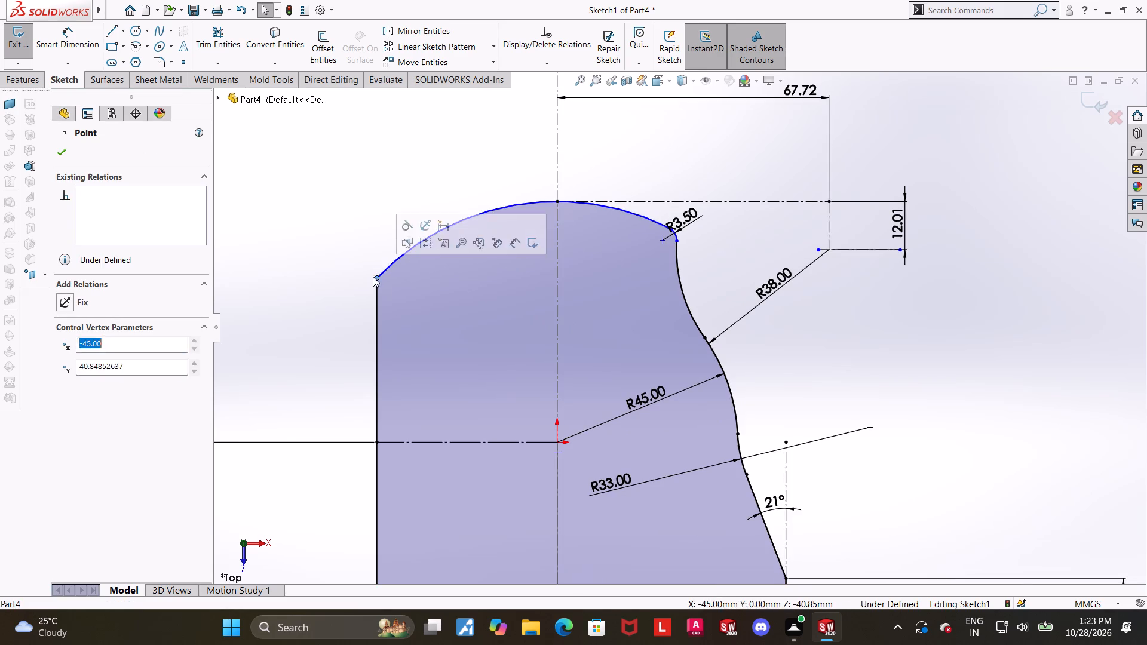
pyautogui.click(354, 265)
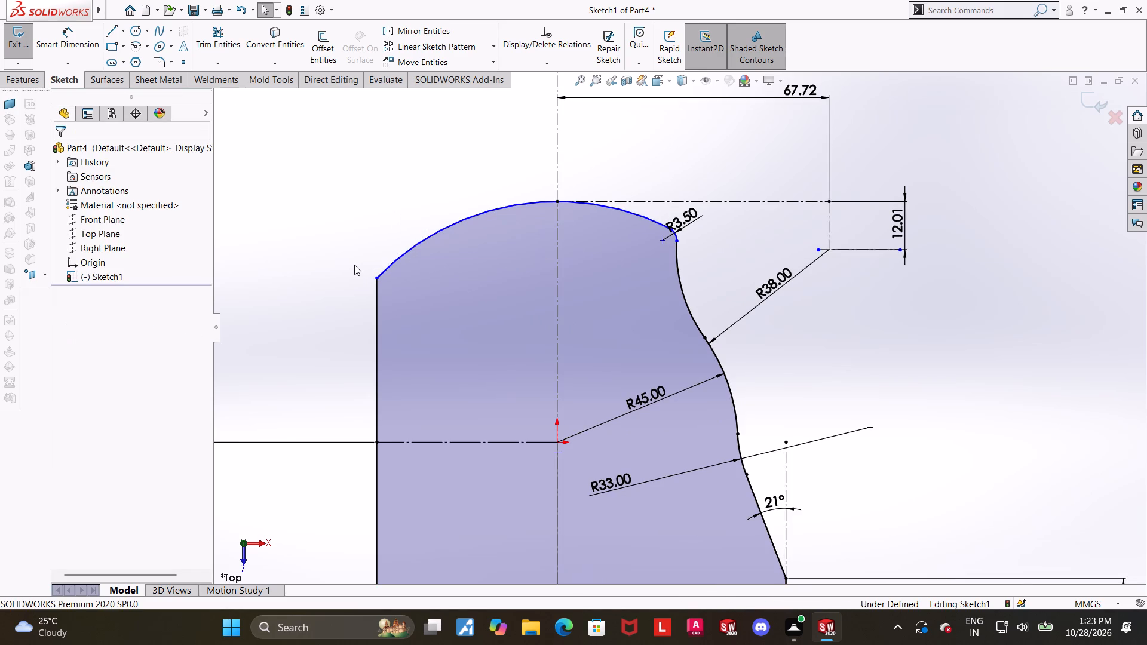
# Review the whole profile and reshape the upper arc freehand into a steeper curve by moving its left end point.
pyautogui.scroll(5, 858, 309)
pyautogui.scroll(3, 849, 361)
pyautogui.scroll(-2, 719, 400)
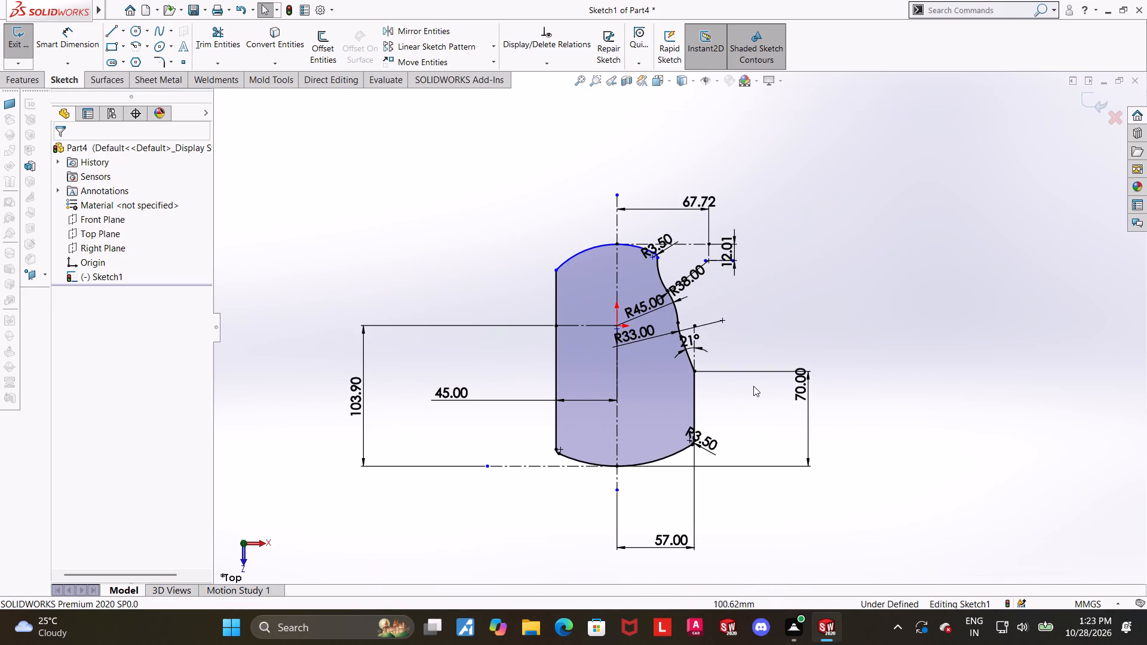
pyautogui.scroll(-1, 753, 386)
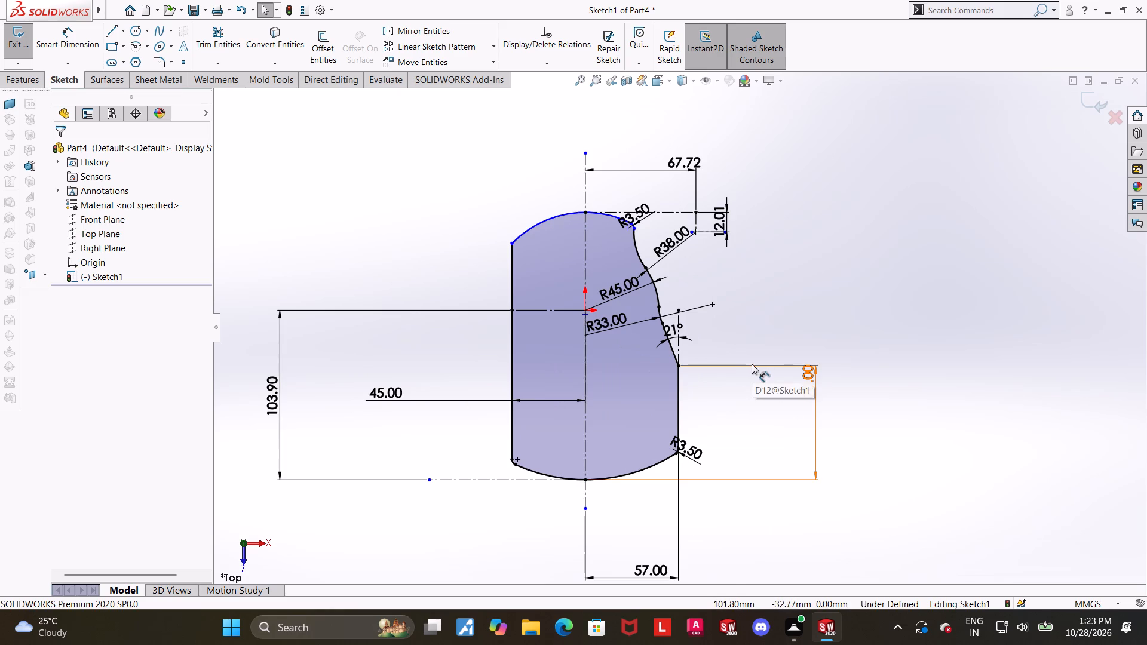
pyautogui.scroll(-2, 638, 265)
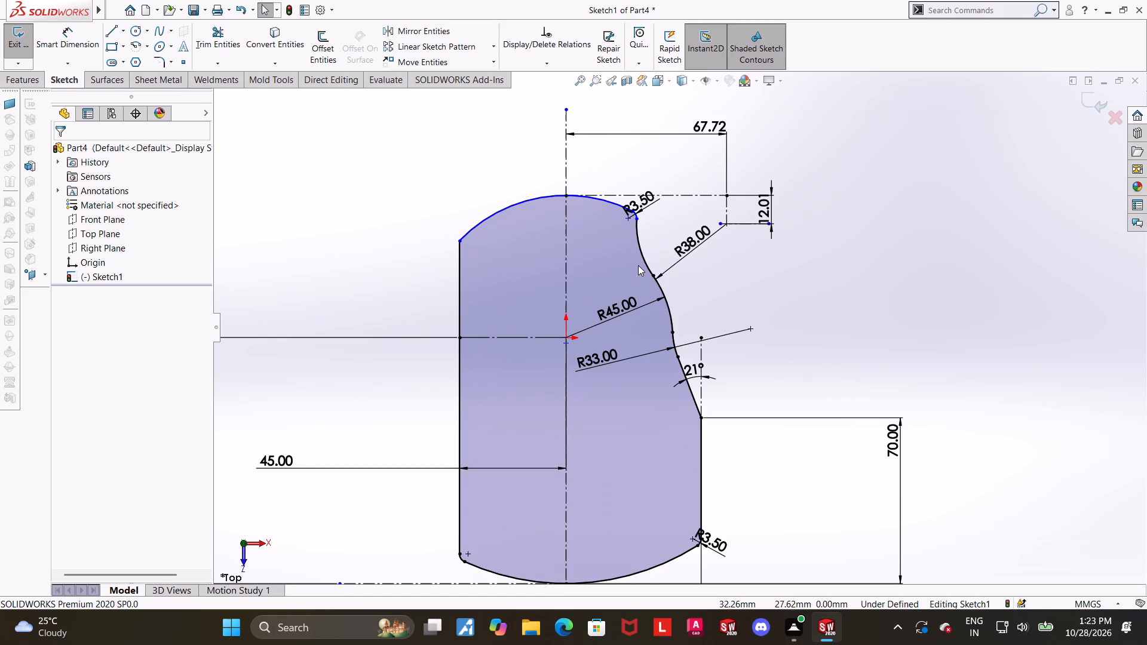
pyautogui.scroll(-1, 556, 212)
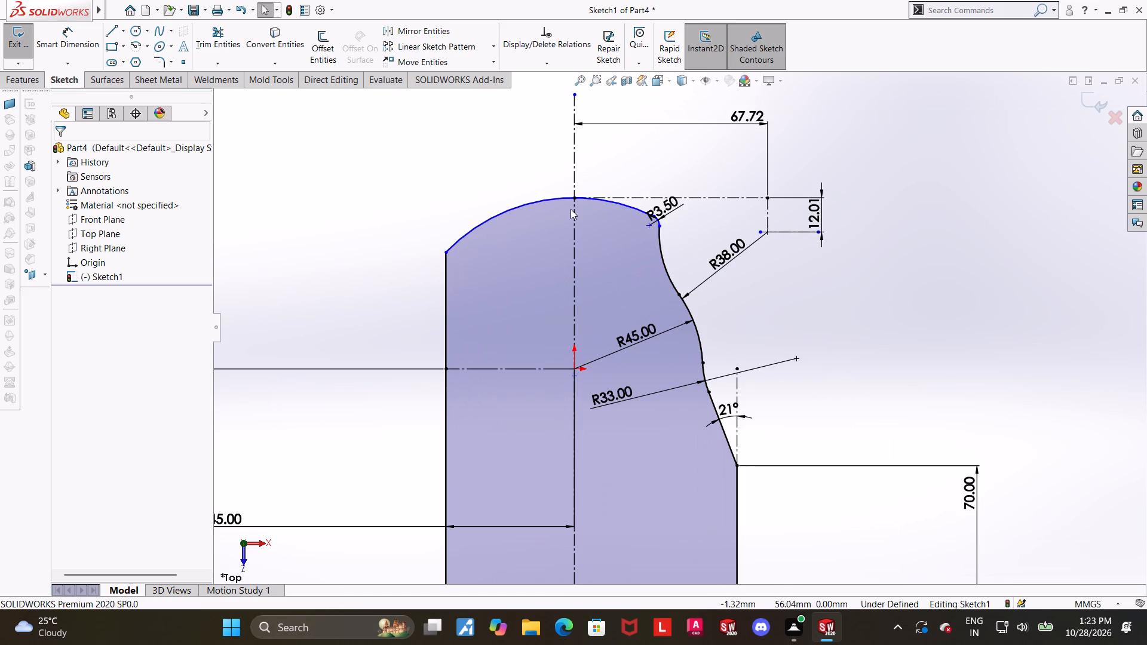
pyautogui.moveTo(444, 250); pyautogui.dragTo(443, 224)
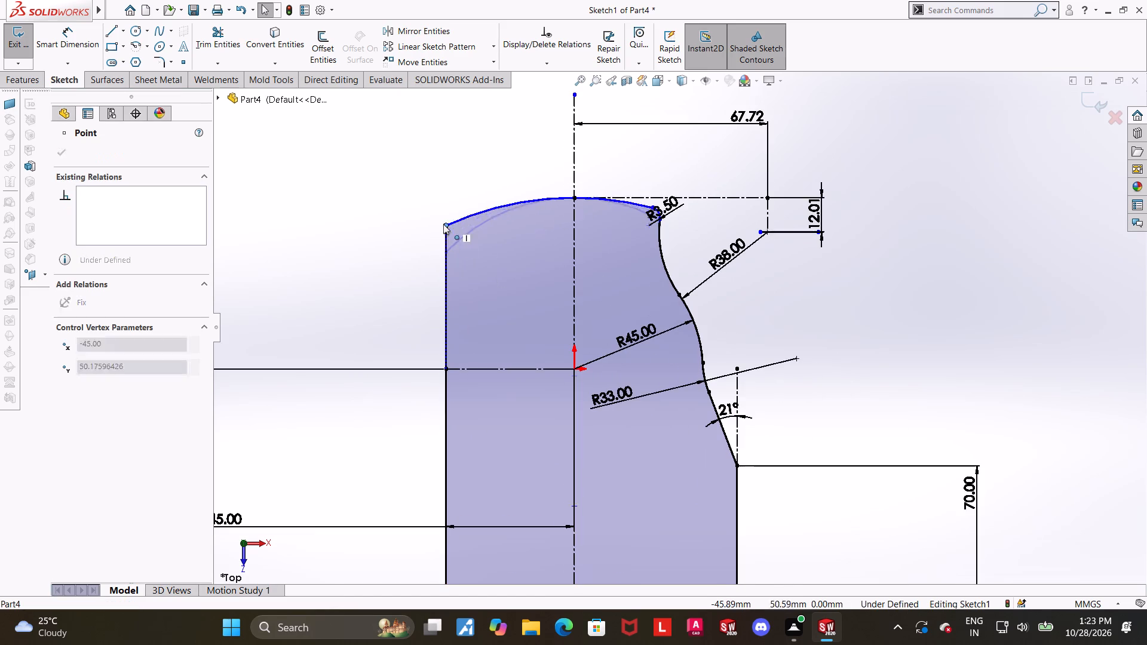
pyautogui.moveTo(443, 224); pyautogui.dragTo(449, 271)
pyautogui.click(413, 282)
# Merge the upper arc's center point with the R45 arc's center point at the origin.
pyautogui.click(577, 348)
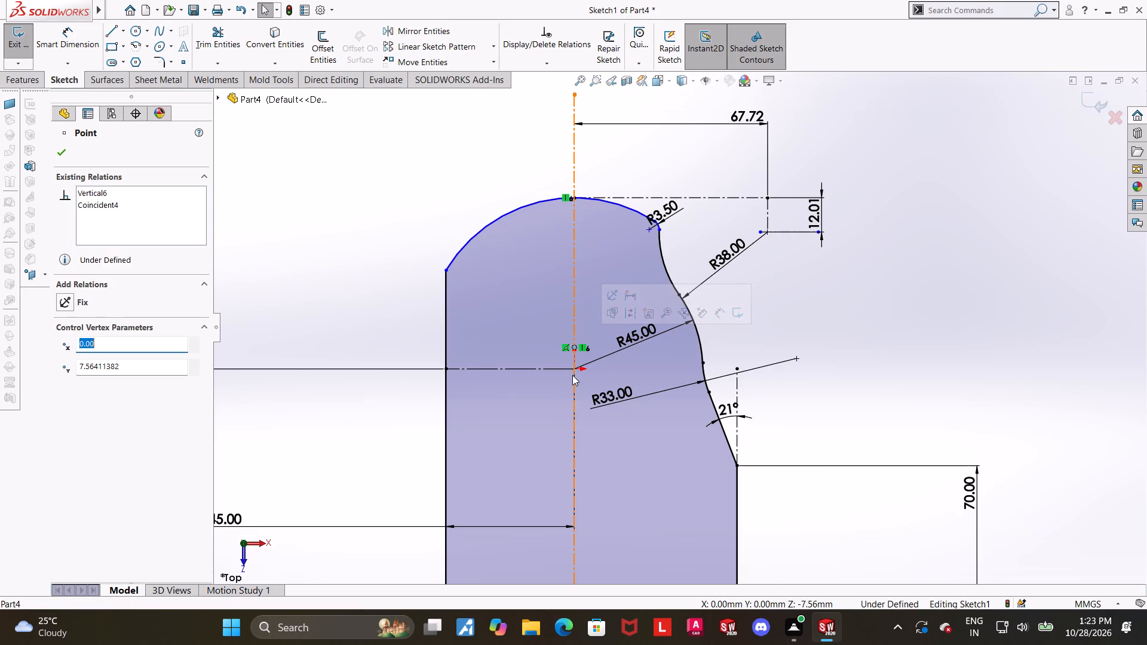
pyautogui.keyDown('ctrl'); pyautogui.click(572, 370); pyautogui.keyUp('ctrl')
pyautogui.click(68, 413)
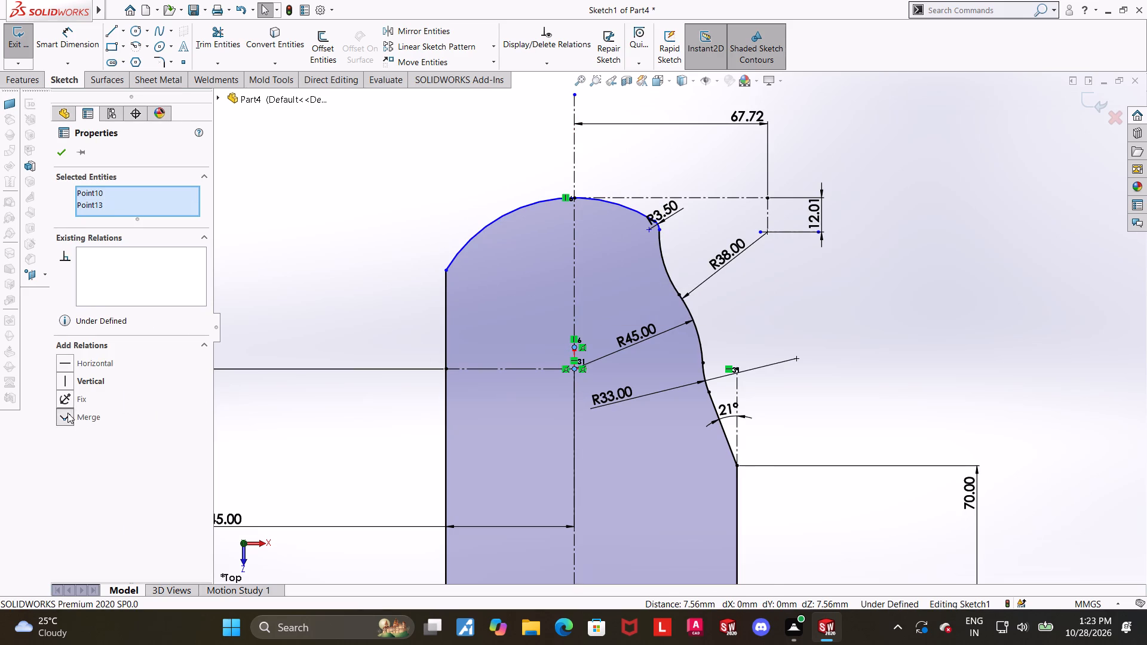
pyautogui.click(1123, 288)
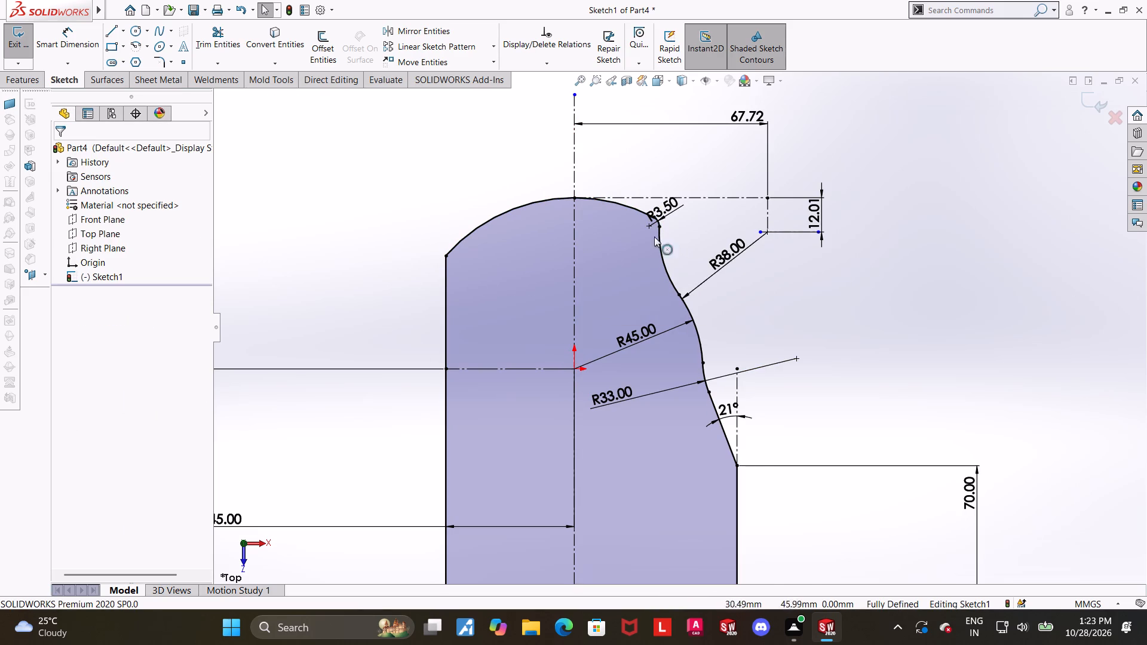
pyautogui.scroll(-2, 599, 233)
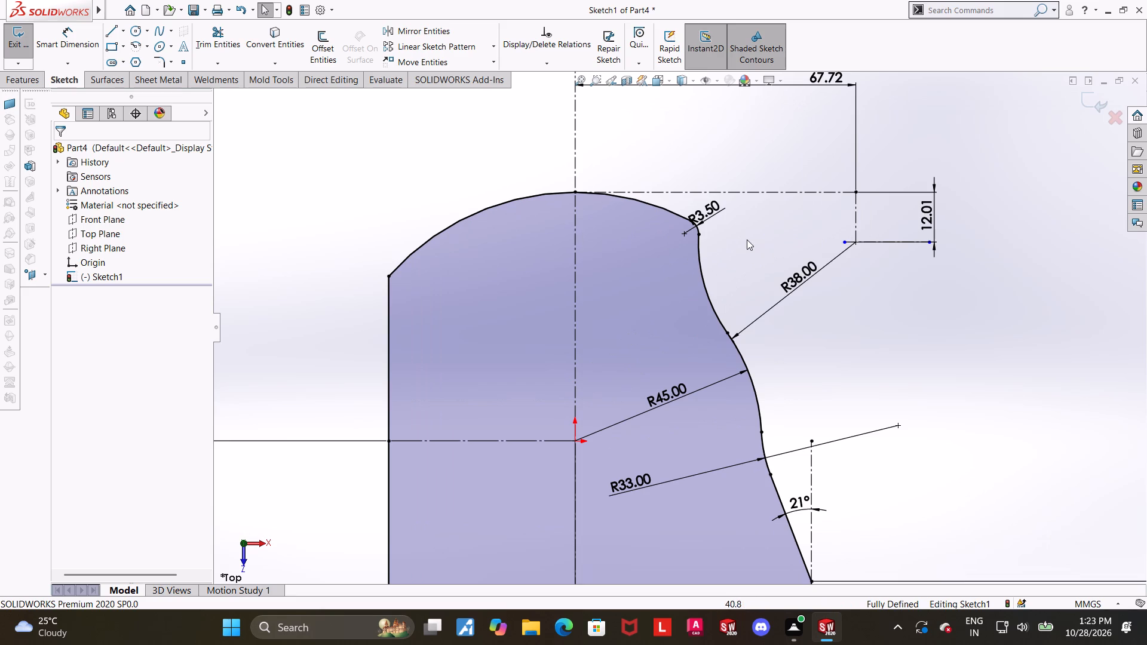
# Examine the whole closed profile, including the lower arc's relations and parameters and the dimensions around the upper arc.
pyautogui.scroll(5, 747, 239)
pyautogui.scroll(5, 701, 412)
pyautogui.scroll(-5, 697, 475)
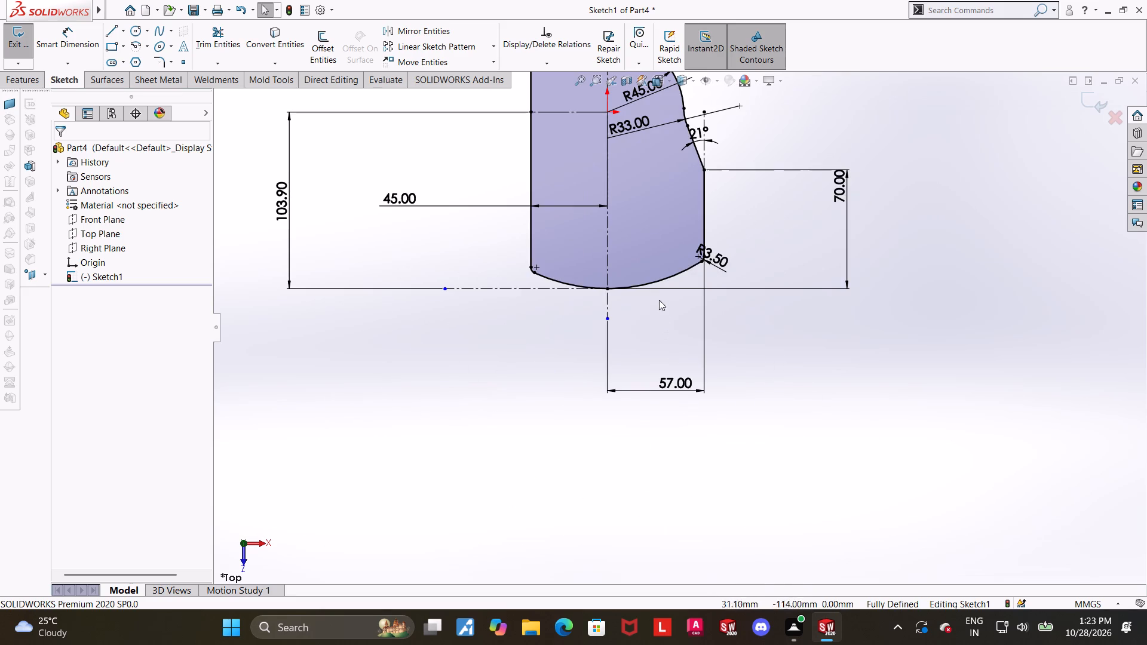
pyautogui.click(654, 281)
pyautogui.scroll(4, 654, 281)
pyautogui.scroll(-4, 703, 212)
pyautogui.scroll(-4, 591, 272)
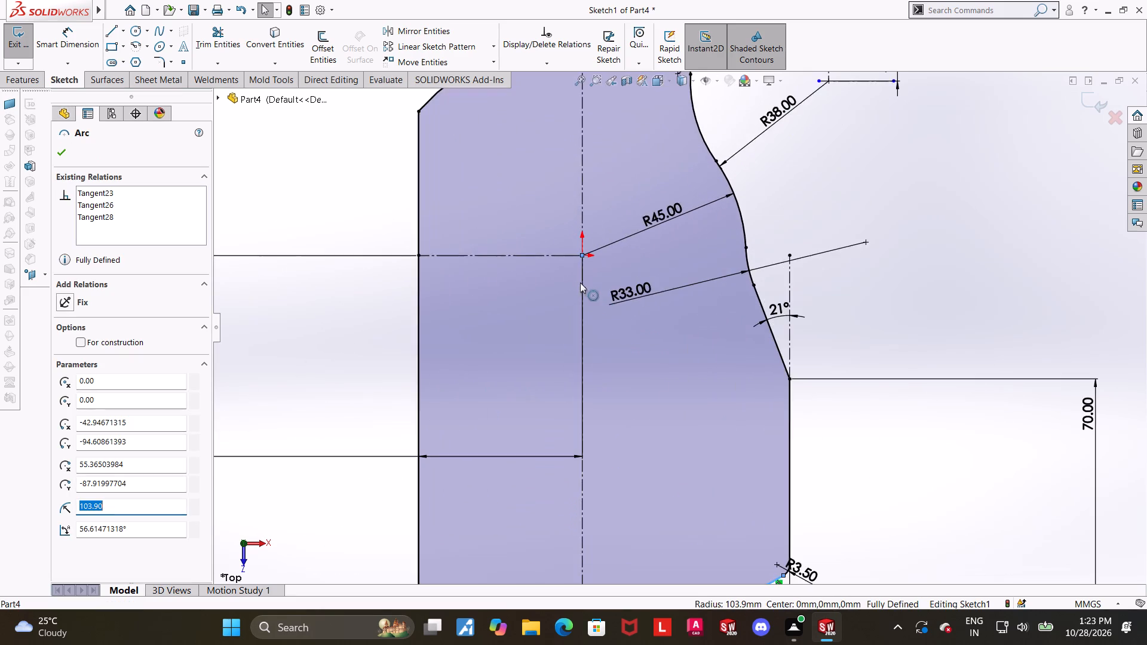
pyautogui.scroll(5, 680, 276)
pyautogui.press('Escape')
pyautogui.press('Escape')
pyautogui.press('Escape')
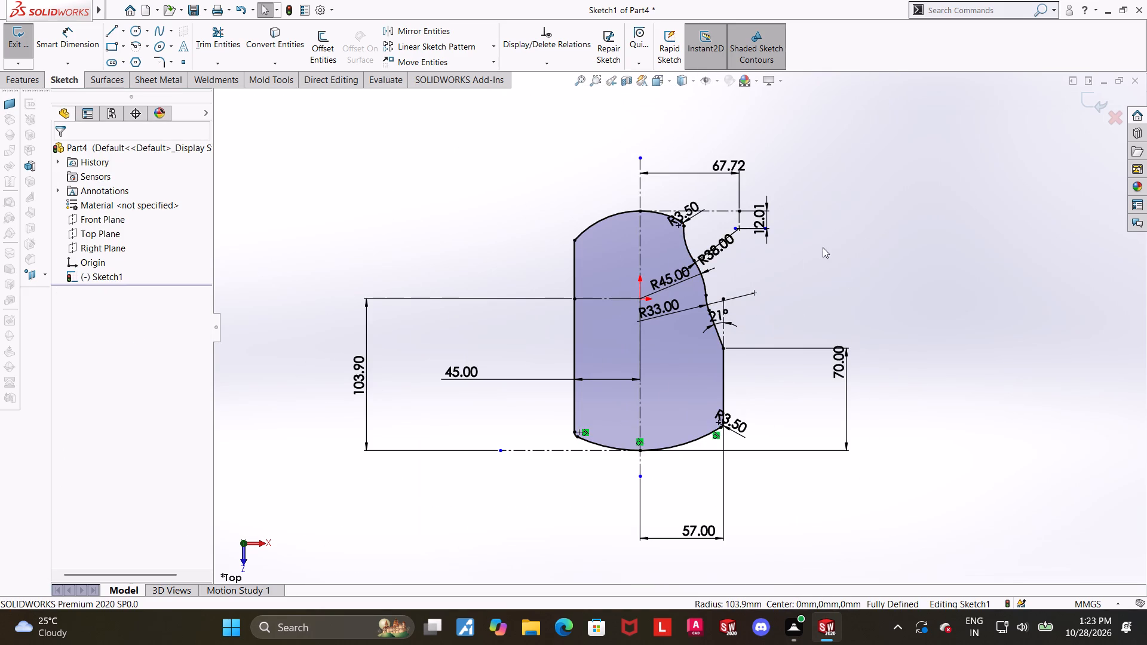
pyautogui.click(898, 303)
pyautogui.scroll(-1, 743, 277)
pyautogui.scroll(-2, 647, 232)
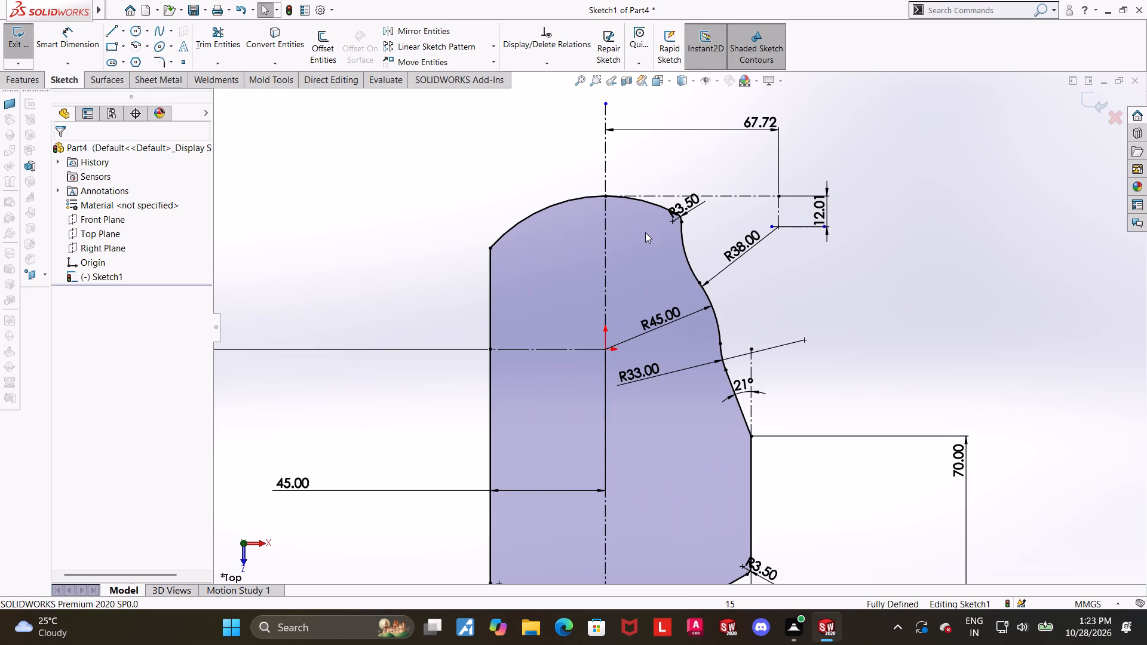
pyautogui.scroll(4, 665, 245)
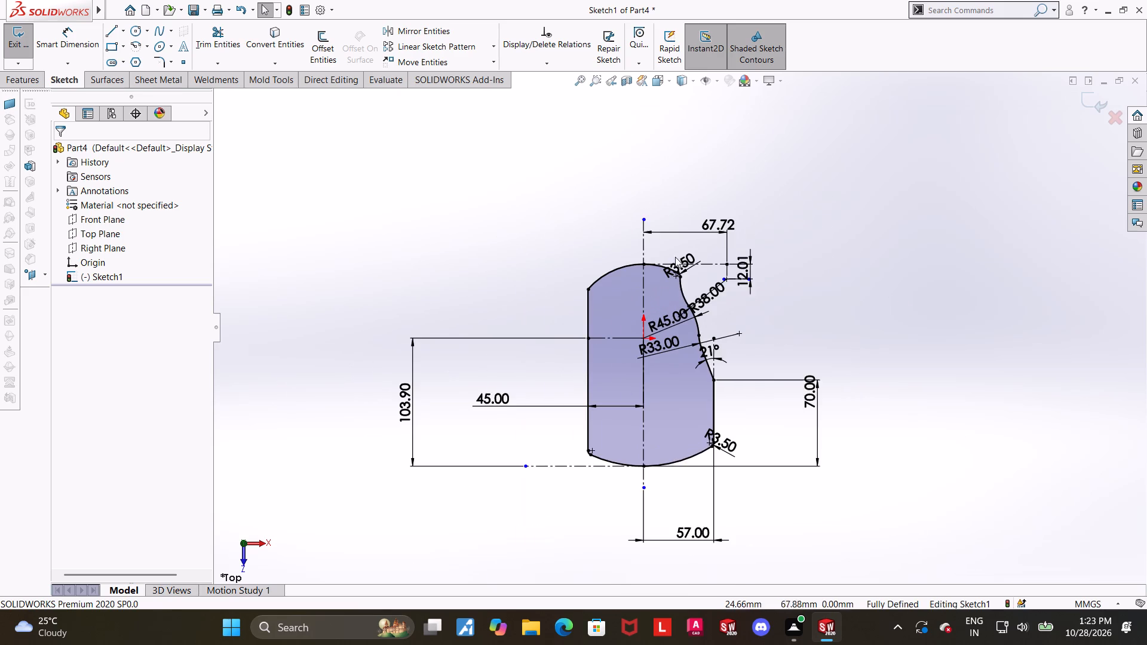
pyautogui.scroll(-1, 680, 305)
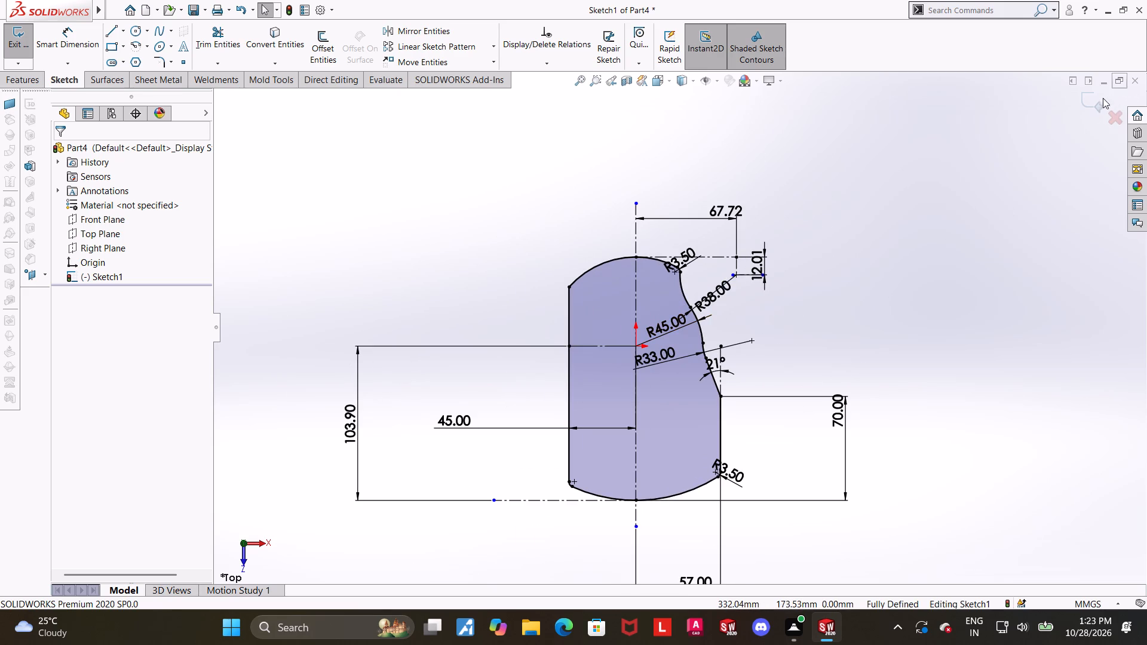
# Close the profile sketch and extrude it as a blind boss 9 mm deep.
pyautogui.click(1099, 100)
pyautogui.scroll(1, 881, 290)
pyautogui.moveTo(879, 354); pyautogui.dragTo(881, 265, button='middle')
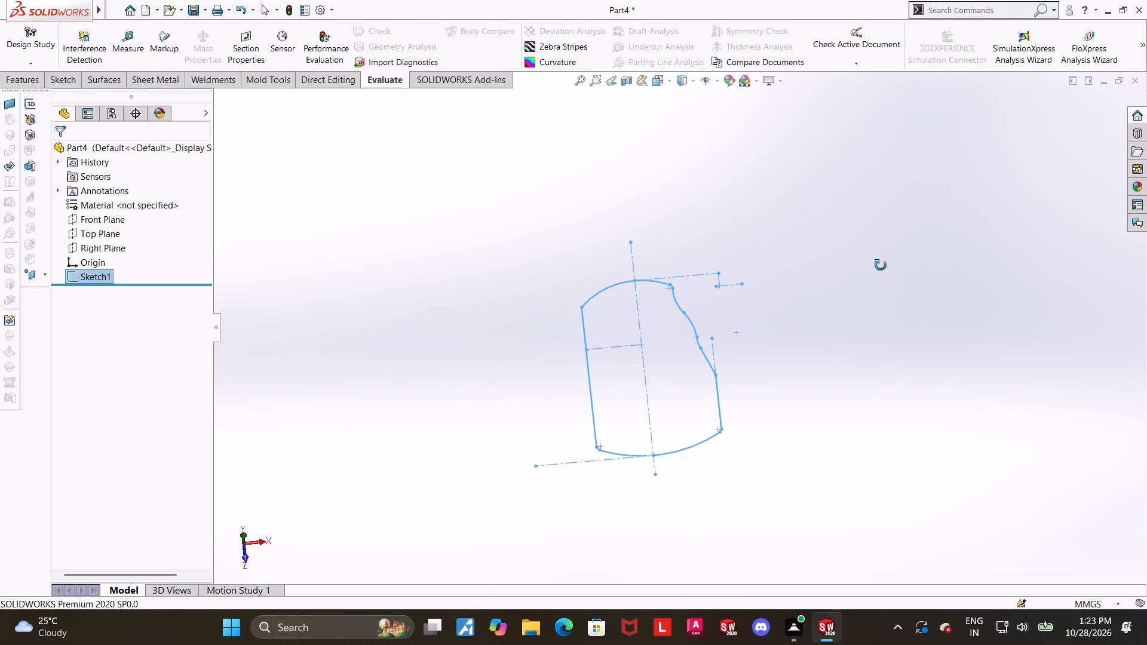
pyautogui.moveTo(881, 265); pyautogui.dragTo(881, 266, button='middle')
pyautogui.scroll(-1, 727, 345)
pyautogui.click(17, 75)
pyautogui.click(29, 42)
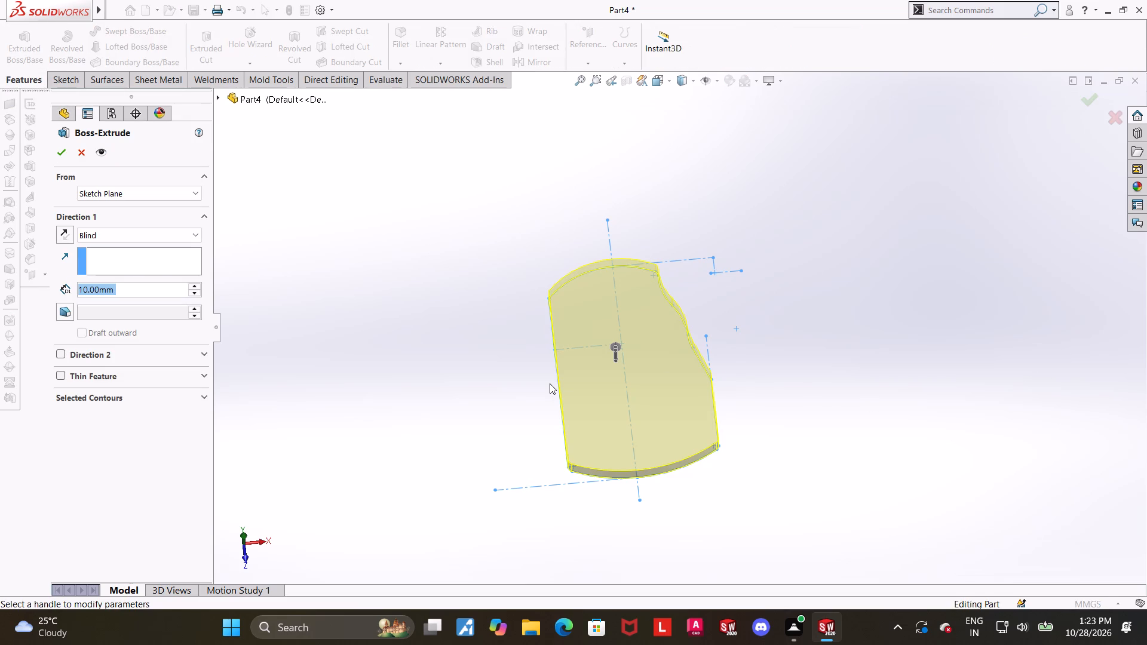
pyautogui.press('9')
pyautogui.press('Return')
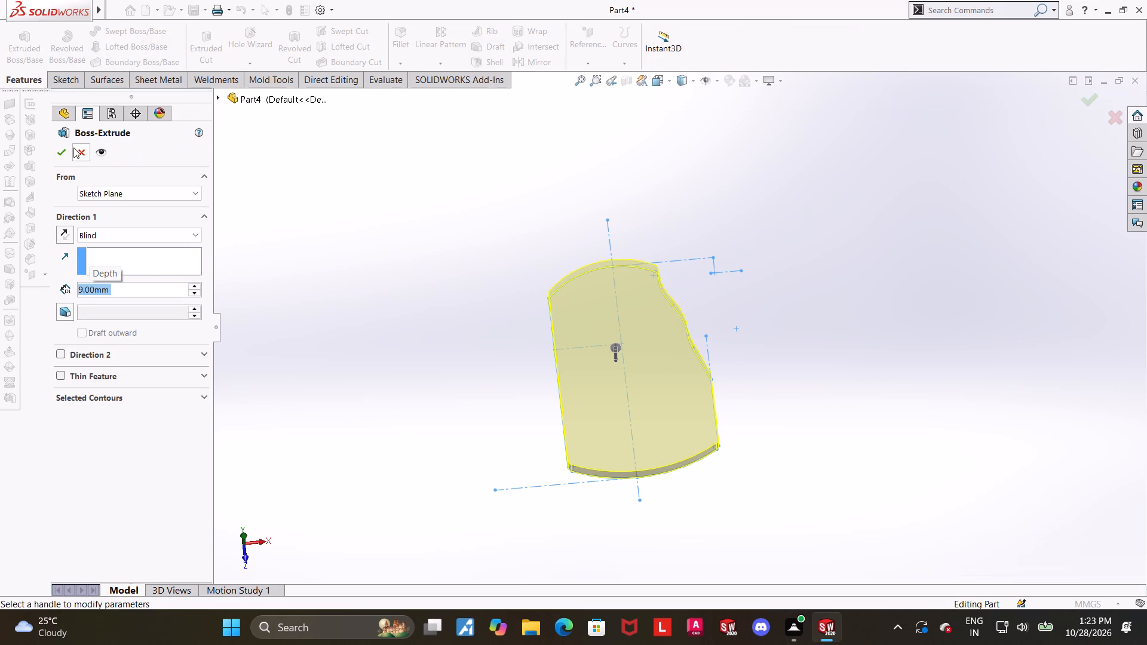
pyautogui.click(62, 156)
pyautogui.click(1054, 357)
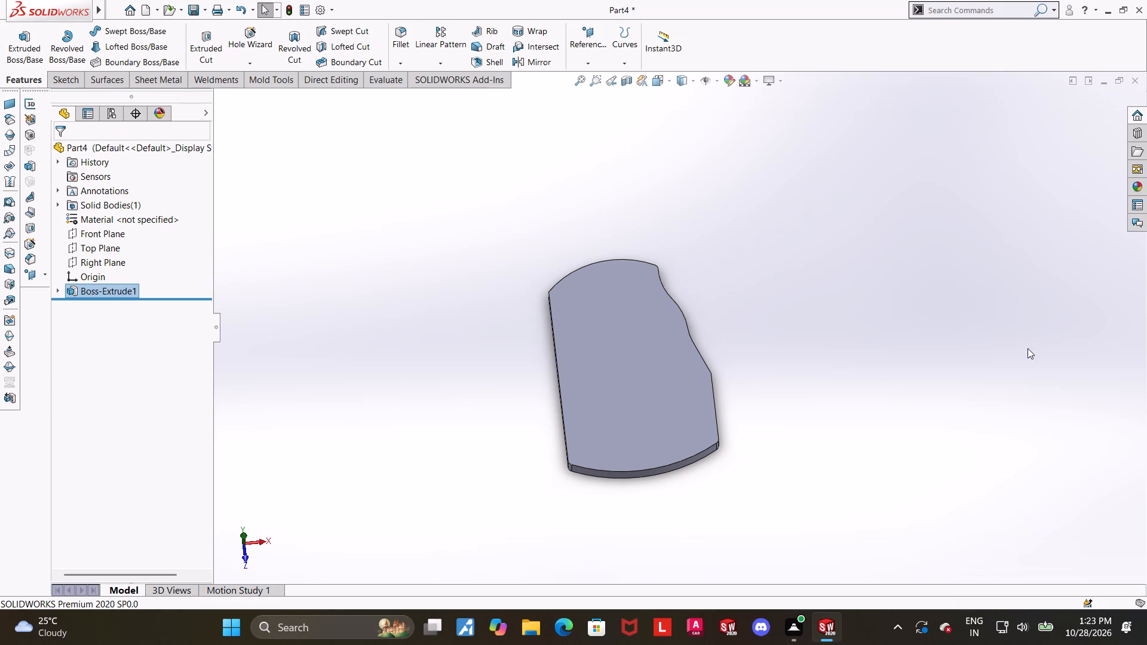
# Start a new sketch on the plate's large top face, viewed normal to the sketch plane.
pyautogui.moveTo(1022, 349); pyautogui.dragTo(1033, 294, button='middle')
pyautogui.moveTo(737, 297); pyautogui.dragTo(756, 252, button='middle')
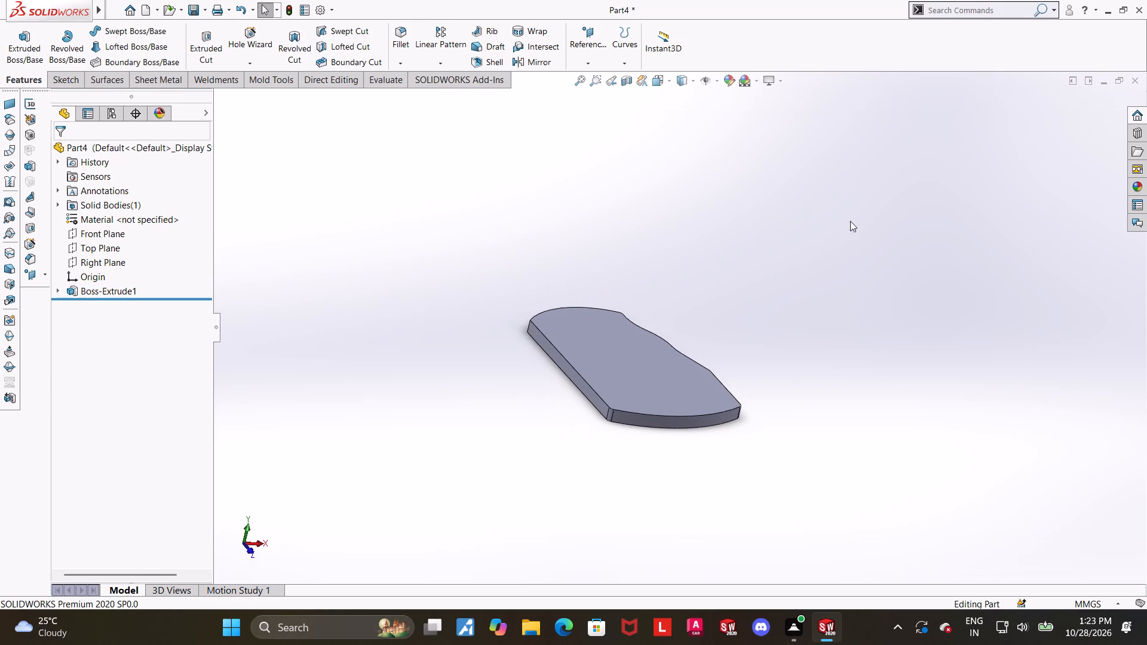
pyautogui.moveTo(820, 223); pyautogui.dragTo(817, 236, button='middle')
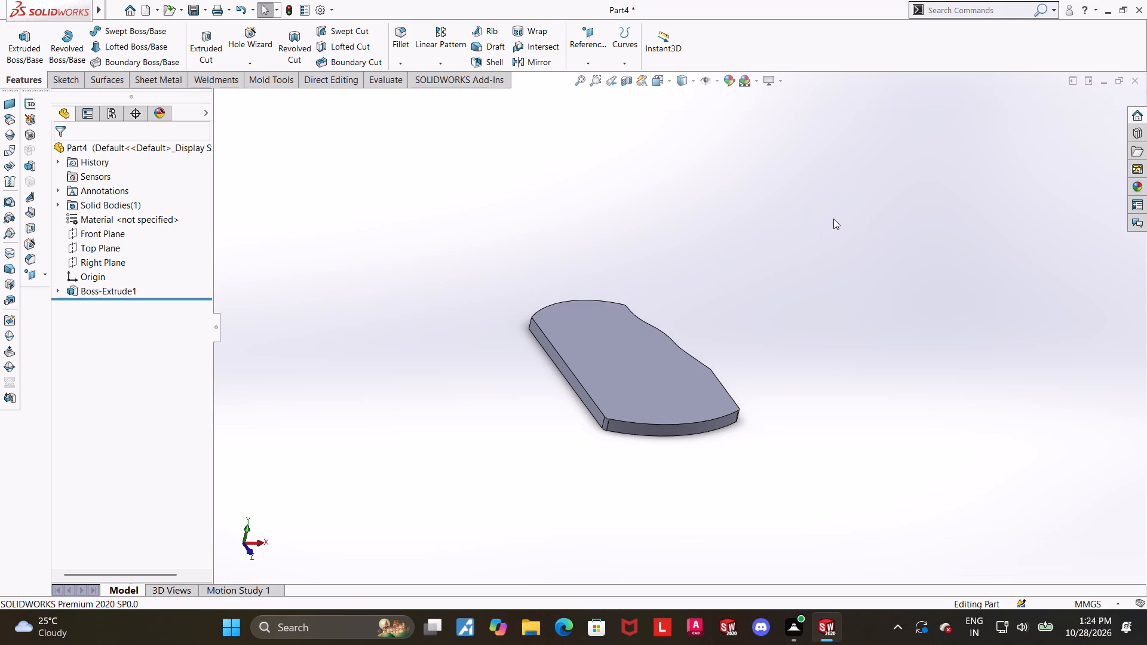
pyautogui.scroll(1, 833, 219)
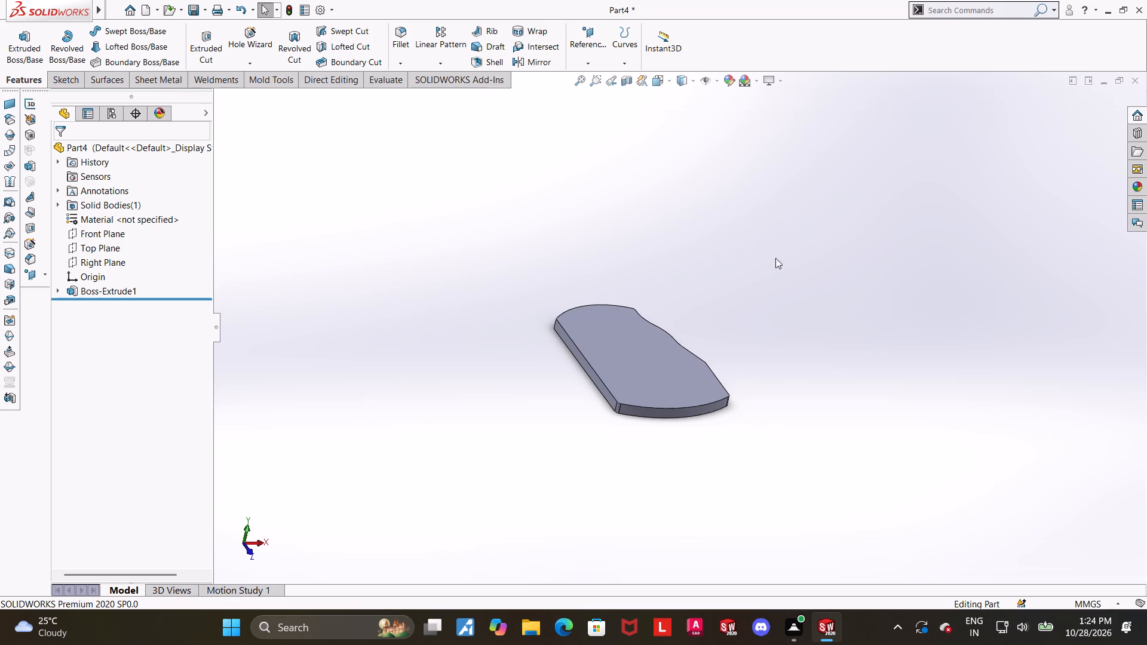
pyautogui.moveTo(769, 268); pyautogui.dragTo(745, 299, button='middle')
pyautogui.click(619, 350)
pyautogui.click(665, 318)
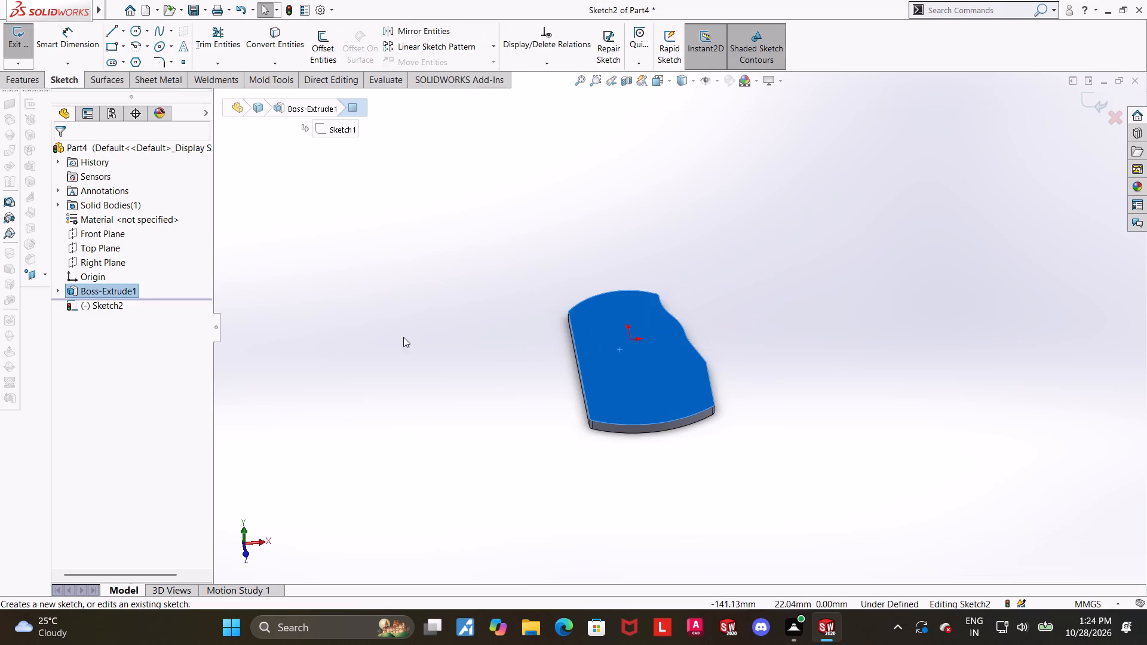
pyautogui.click(103, 311)
pyautogui.click(140, 295)
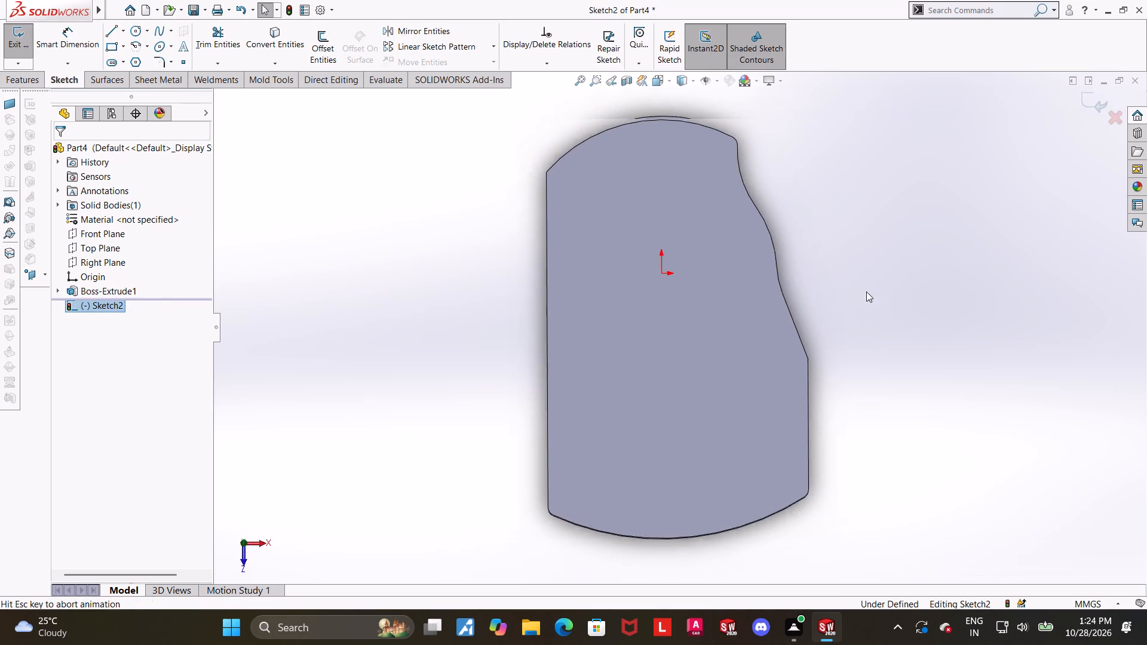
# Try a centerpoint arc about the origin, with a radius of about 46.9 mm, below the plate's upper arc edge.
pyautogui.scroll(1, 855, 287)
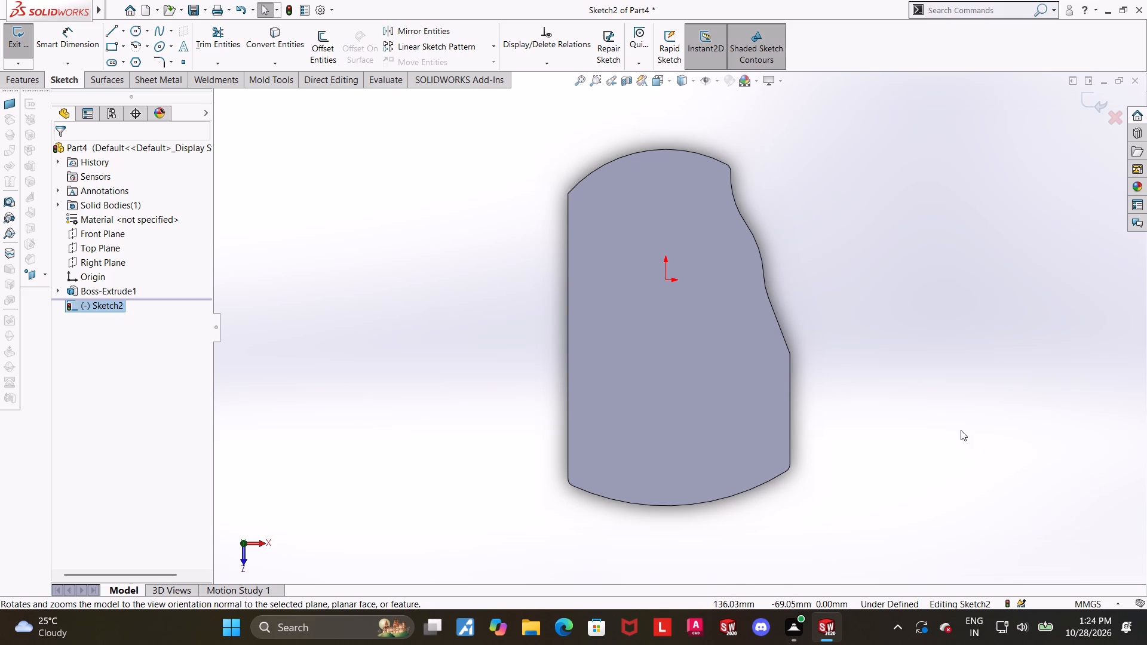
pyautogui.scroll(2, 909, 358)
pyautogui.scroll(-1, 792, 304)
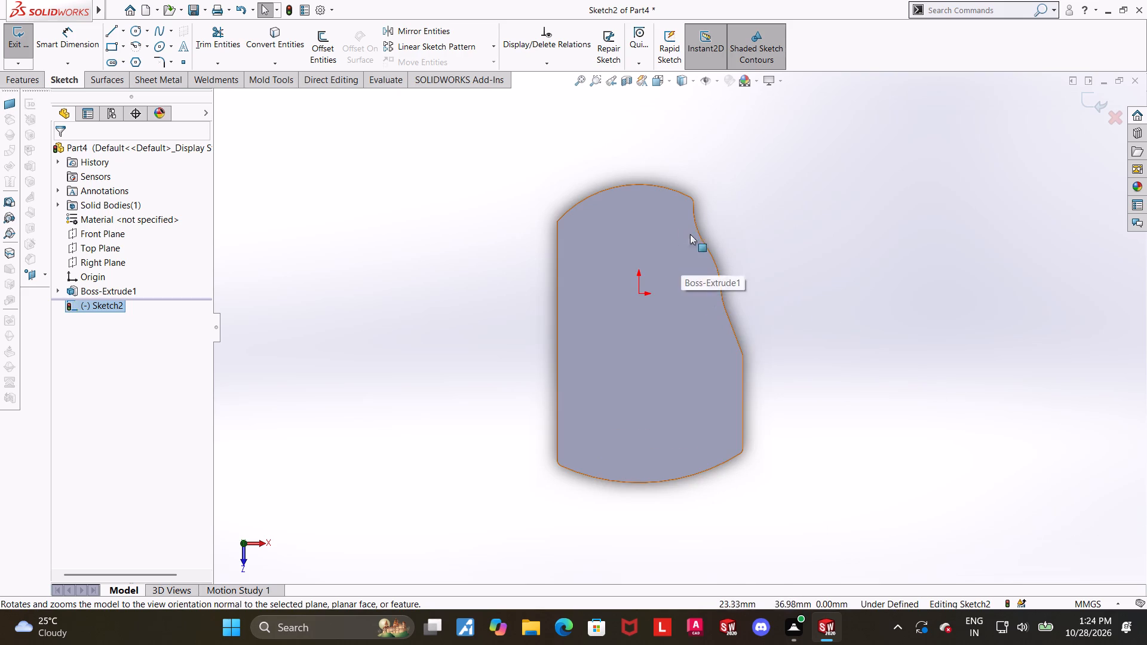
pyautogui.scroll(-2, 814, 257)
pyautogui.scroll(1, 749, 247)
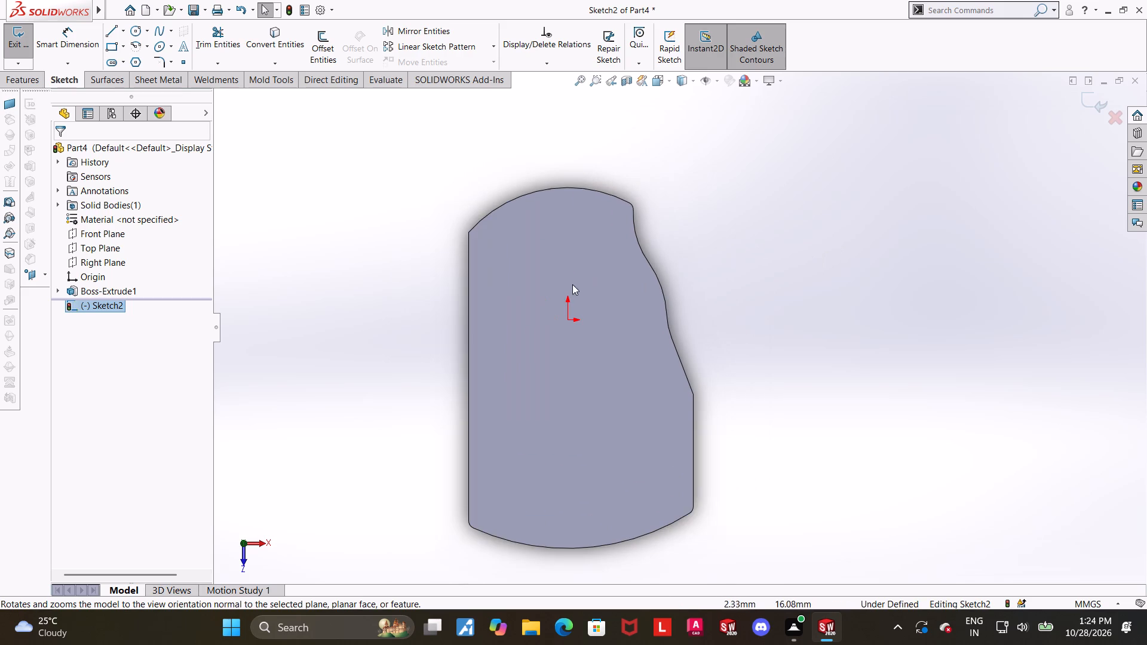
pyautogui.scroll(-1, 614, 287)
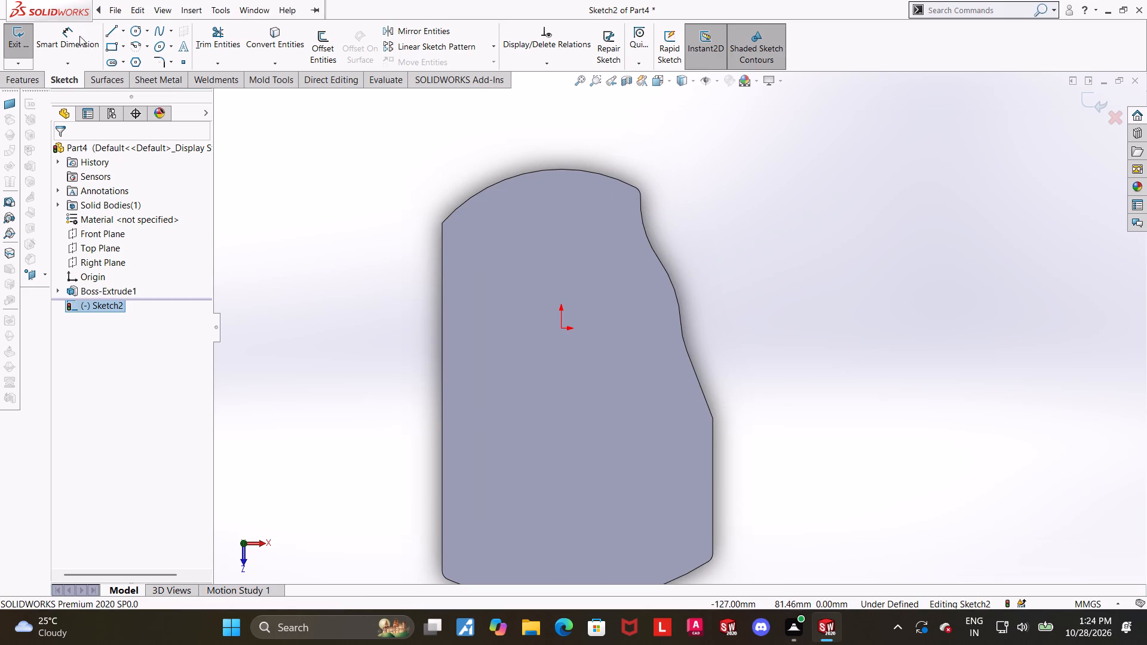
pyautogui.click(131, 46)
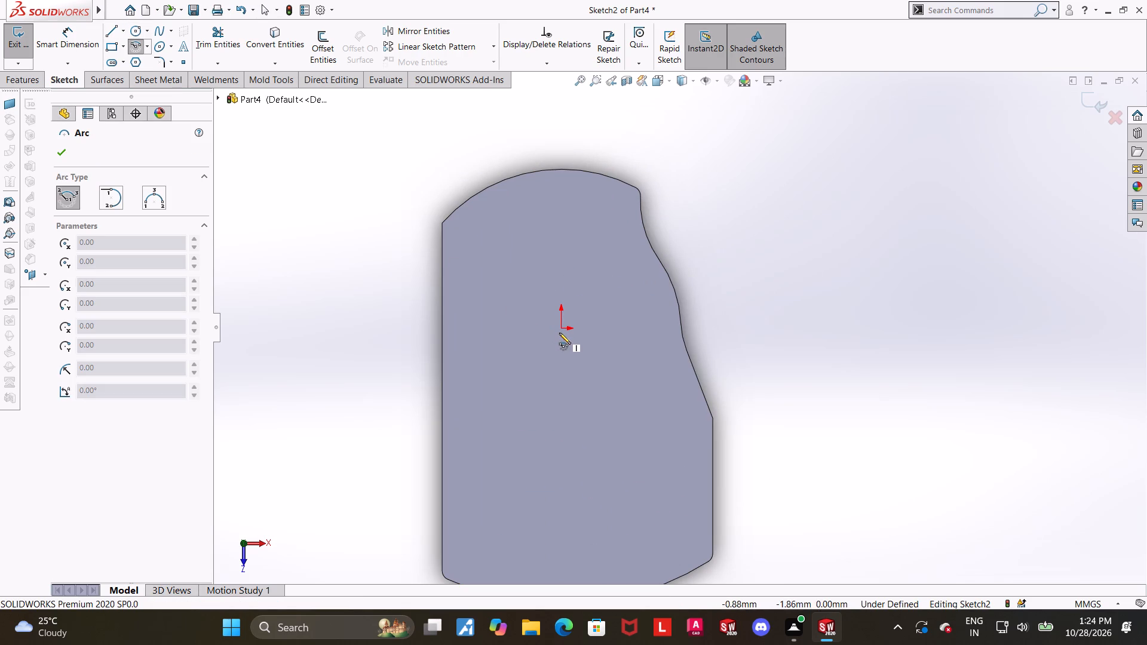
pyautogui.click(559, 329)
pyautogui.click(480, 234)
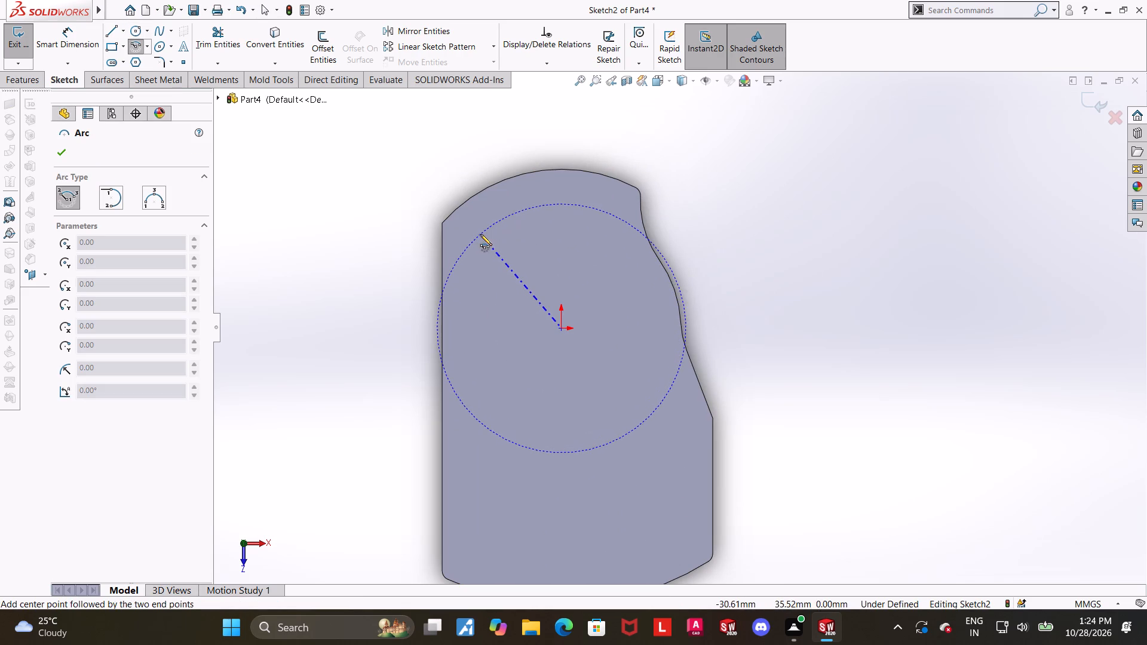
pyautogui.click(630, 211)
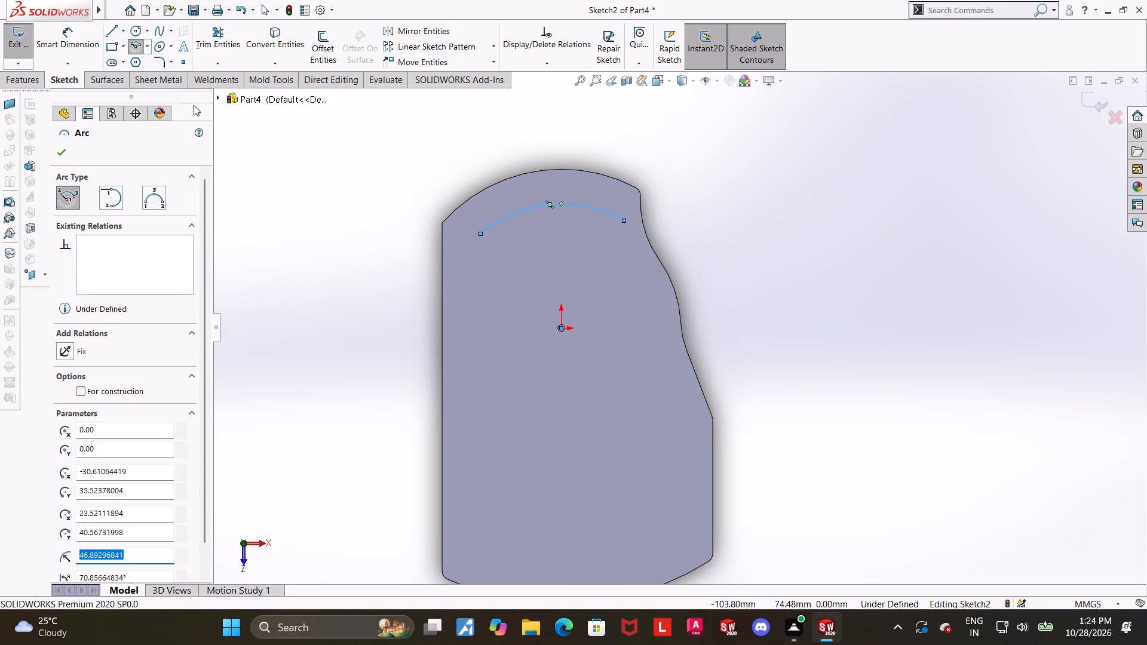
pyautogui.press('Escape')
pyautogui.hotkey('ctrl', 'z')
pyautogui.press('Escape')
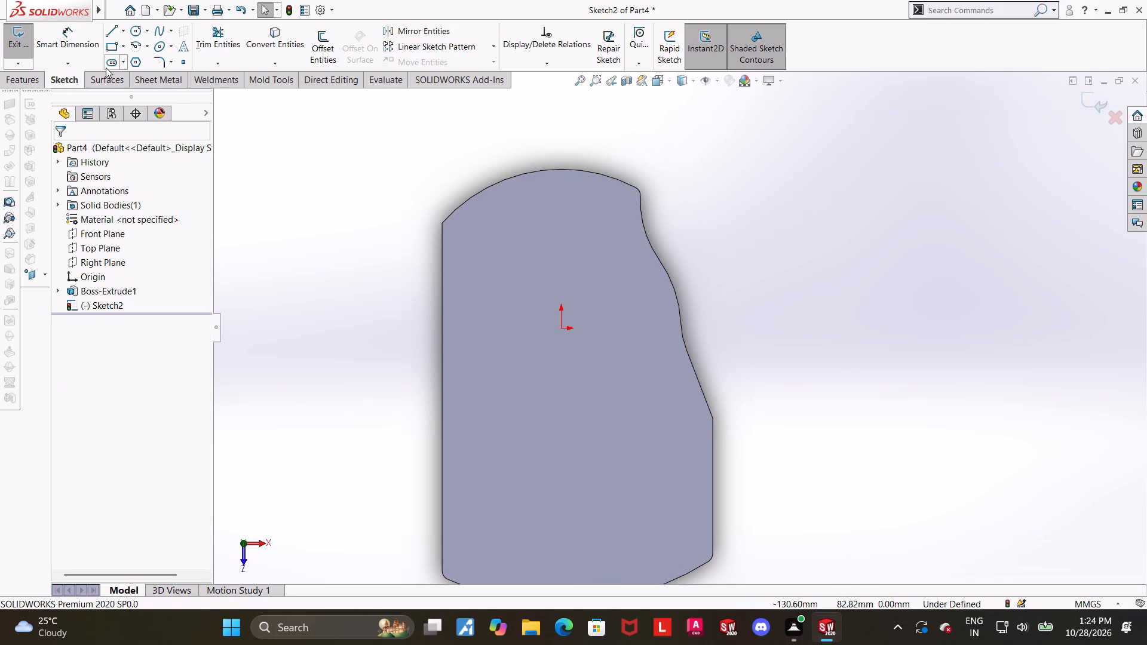
# Sketch a centerpoint arc slot about the origin near the plate's upper edge, about 46.2 mm radius, 60° sweep and 14.8 mm width.
pyautogui.click(124, 63)
pyautogui.click(127, 119)
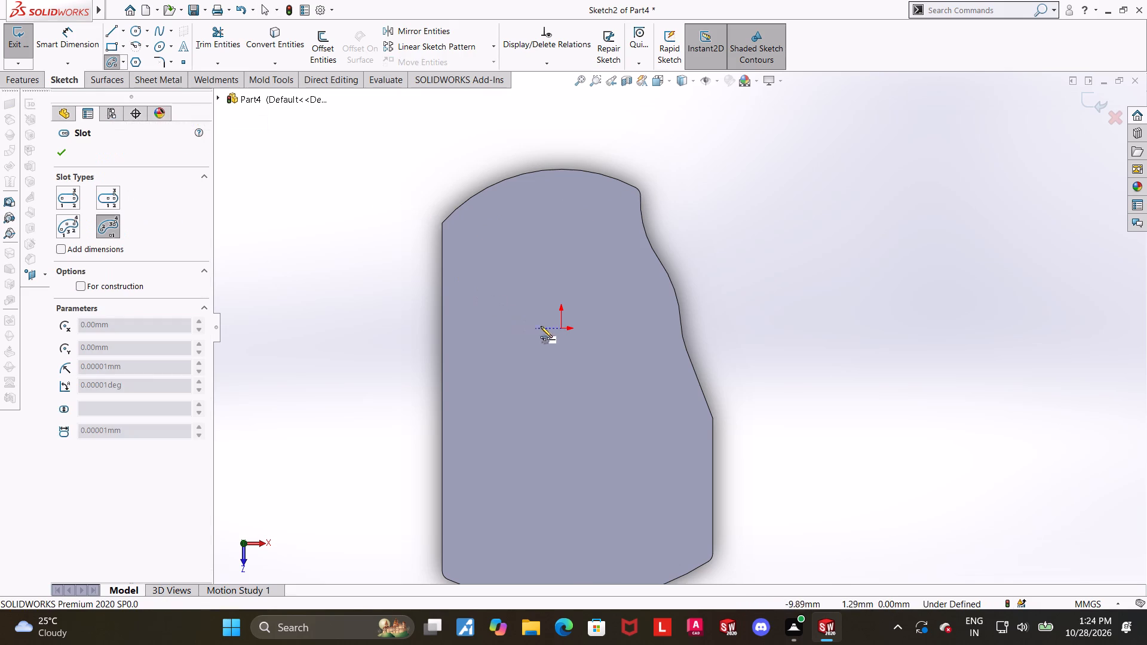
pyautogui.click(560, 328)
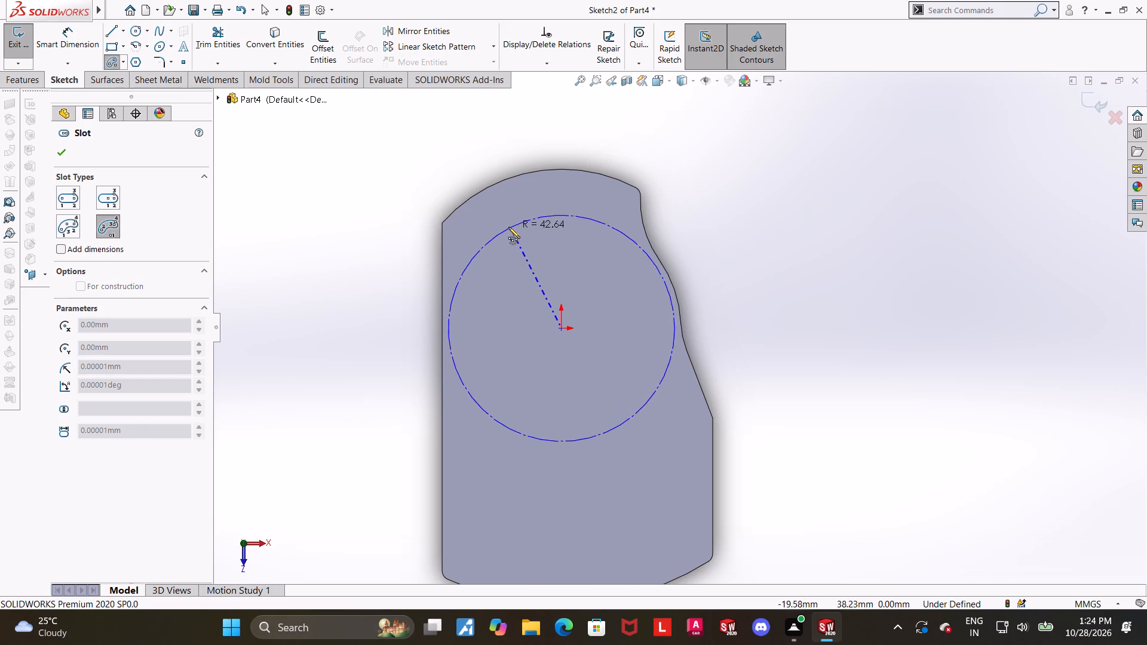
pyautogui.click(487, 231)
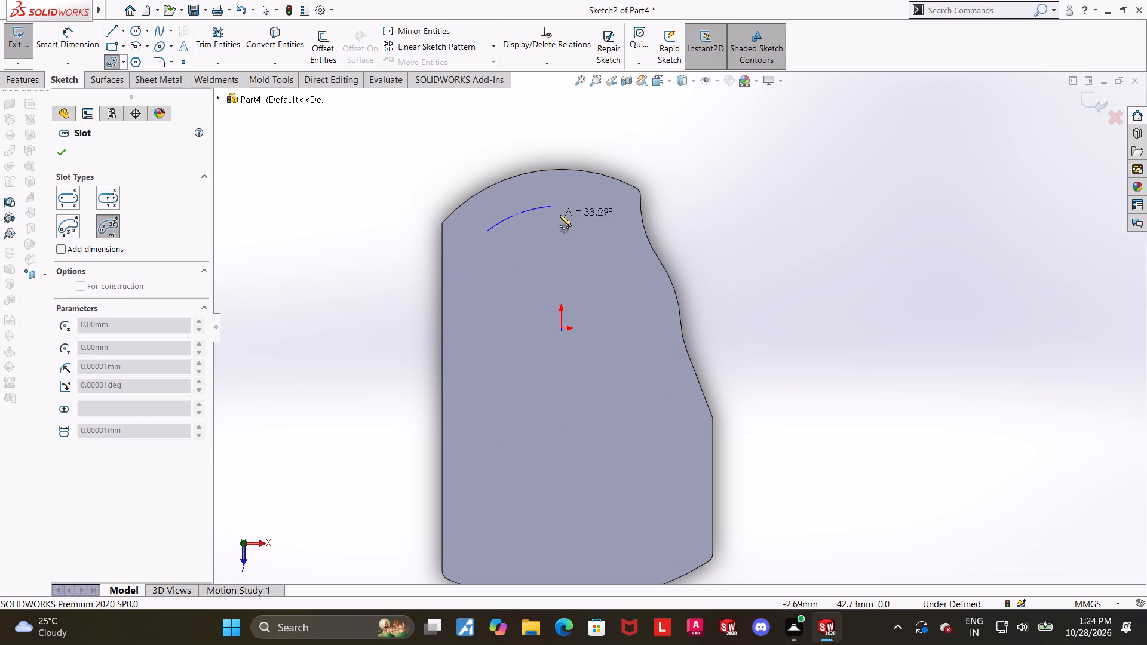
pyautogui.click(610, 213)
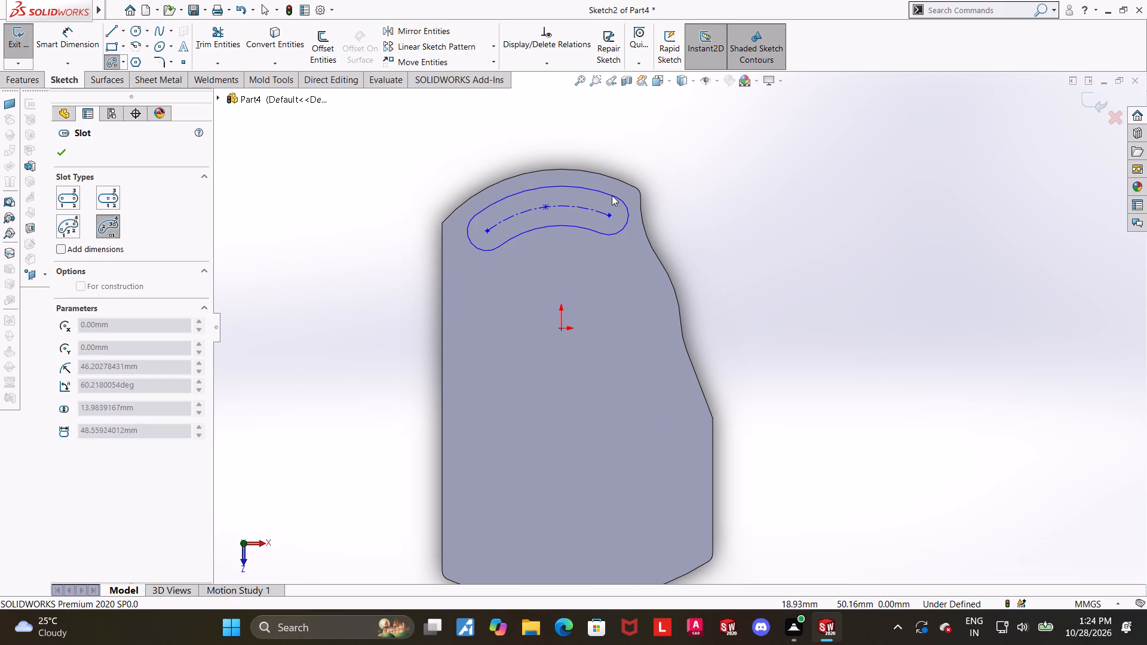
pyautogui.click(612, 195)
pyautogui.press('Escape')
pyautogui.press('Escape')
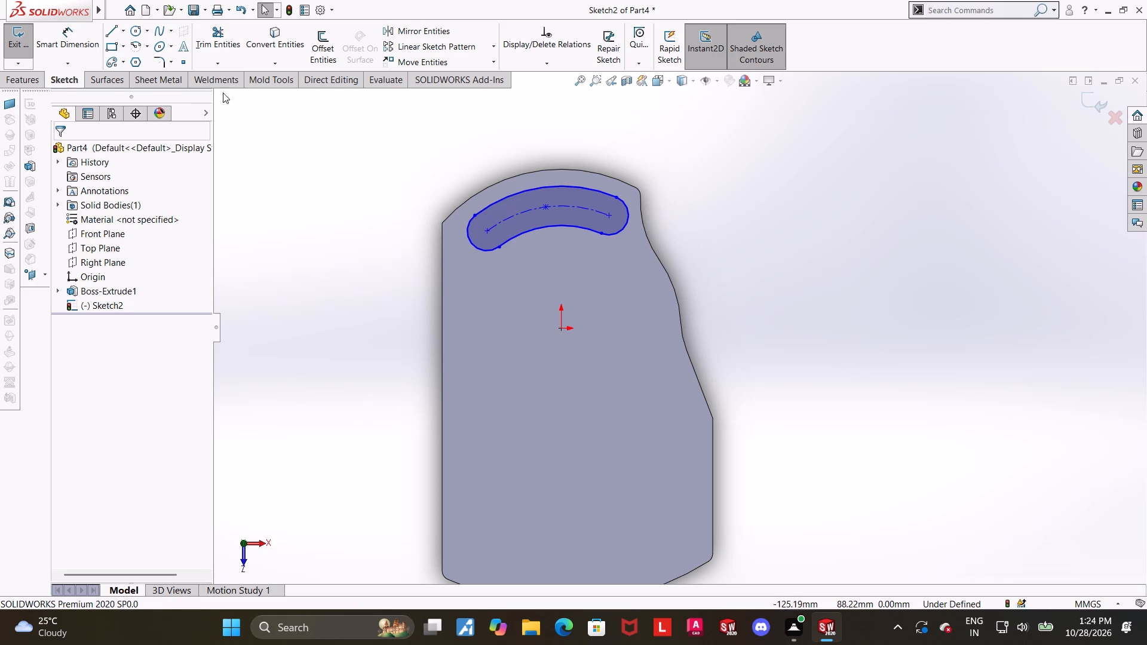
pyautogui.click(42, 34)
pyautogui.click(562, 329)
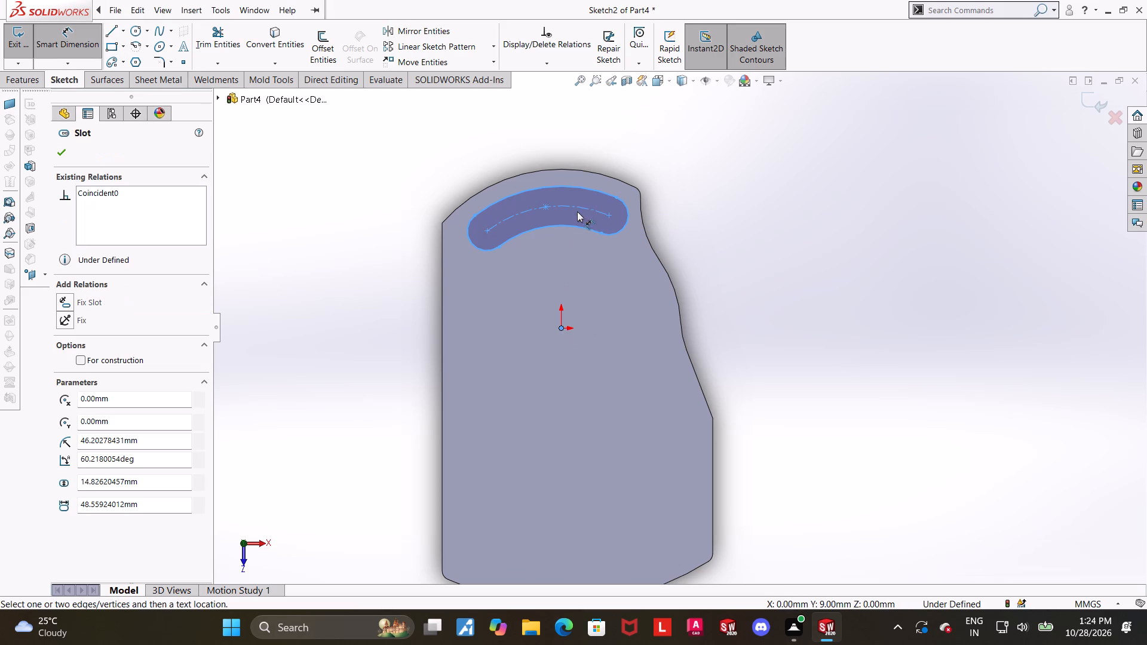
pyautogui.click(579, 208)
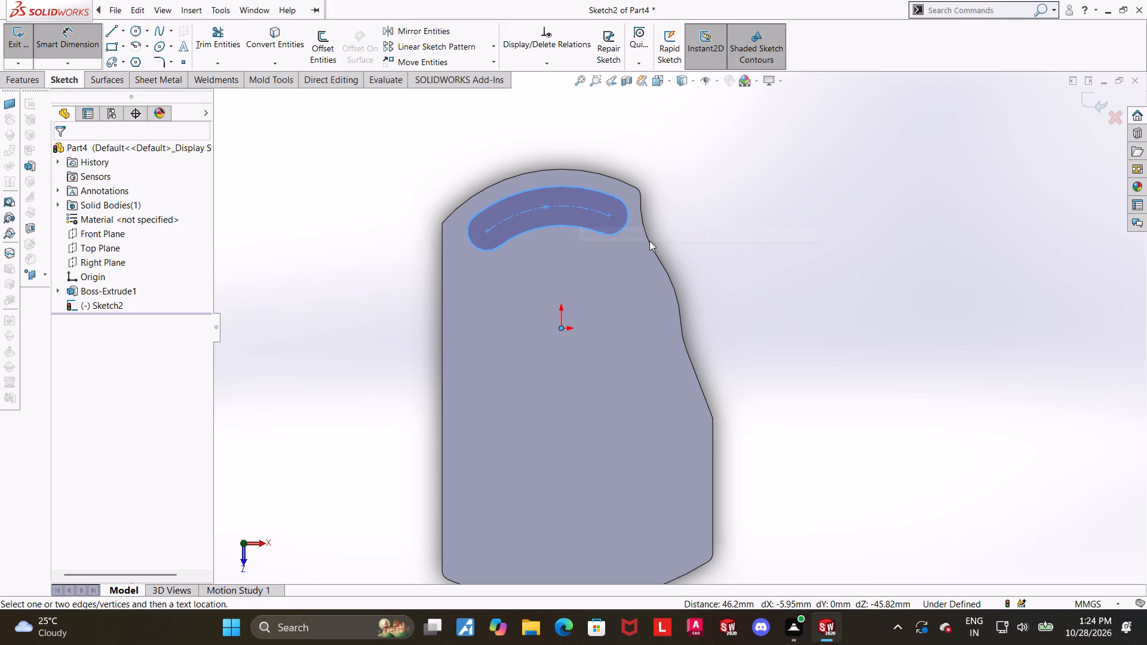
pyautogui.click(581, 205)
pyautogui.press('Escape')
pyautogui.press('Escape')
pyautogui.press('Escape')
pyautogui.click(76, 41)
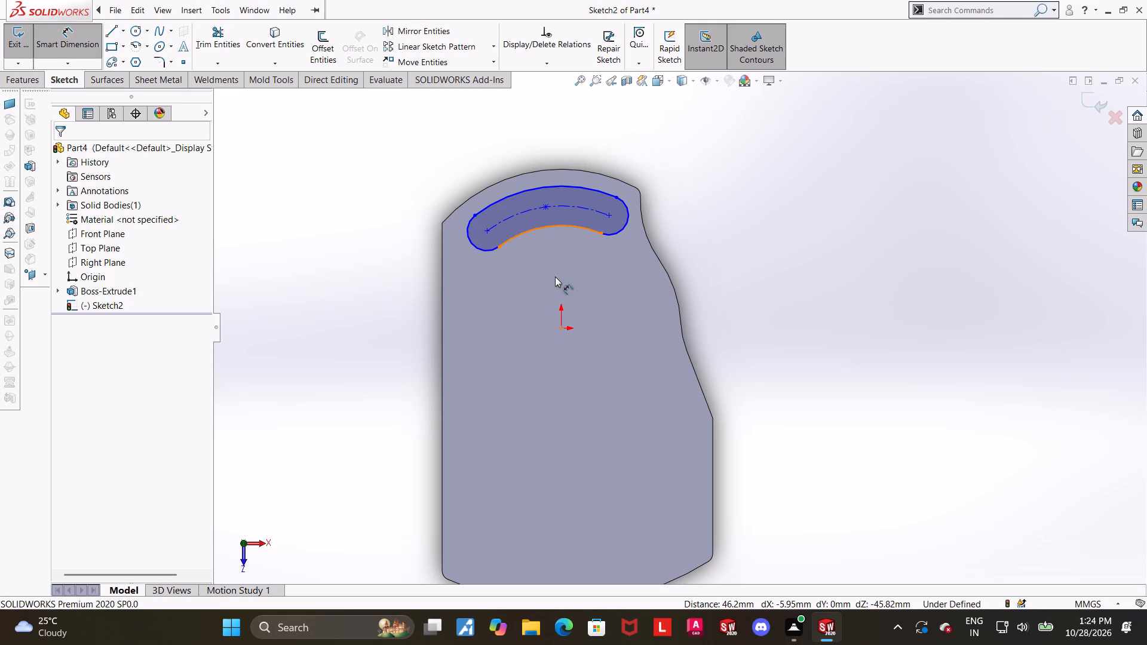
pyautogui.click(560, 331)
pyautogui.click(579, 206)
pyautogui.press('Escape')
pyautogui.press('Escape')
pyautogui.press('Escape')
# Dimension the arc slot's centerline radius from the origin and set it to 47.5 mm.
pyautogui.click(65, 42)
pyautogui.click(587, 206)
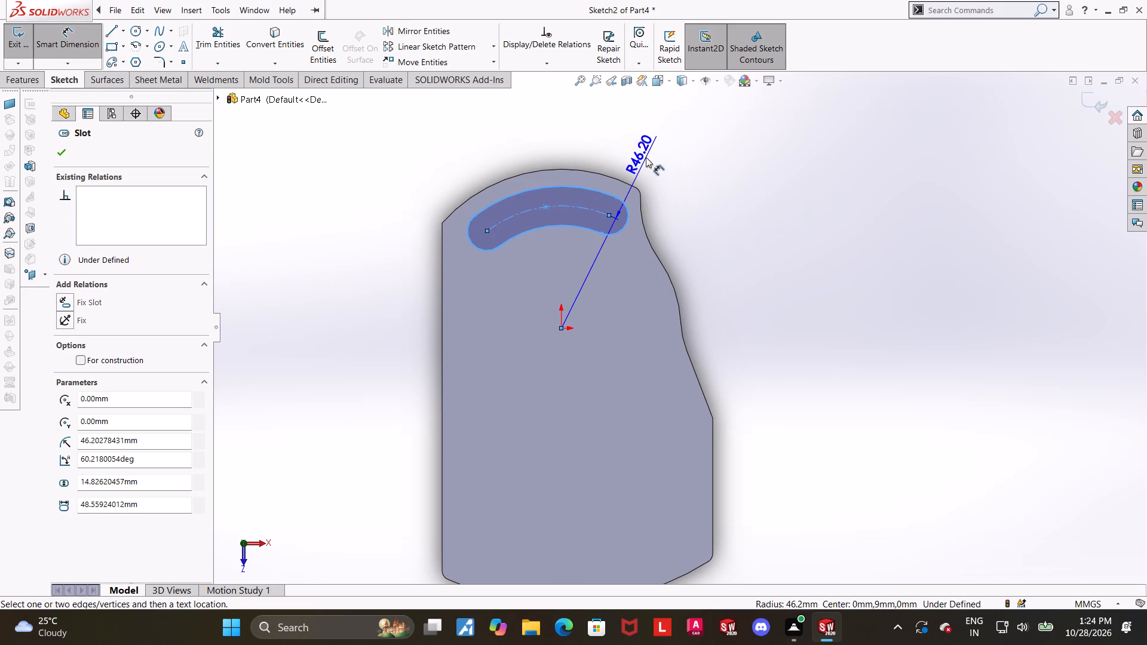
pyautogui.click(651, 156)
pyautogui.press('5')
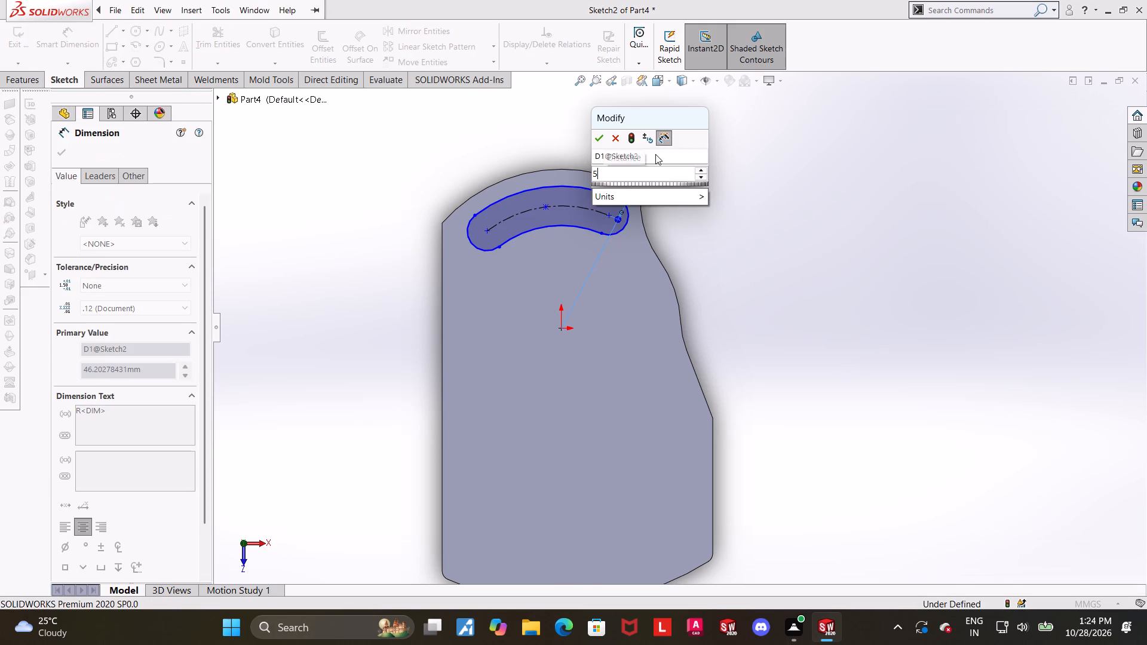
pyautogui.press('BackSpace')
pyautogui.write('47.5')
pyautogui.press('Return')
pyautogui.press('Escape')
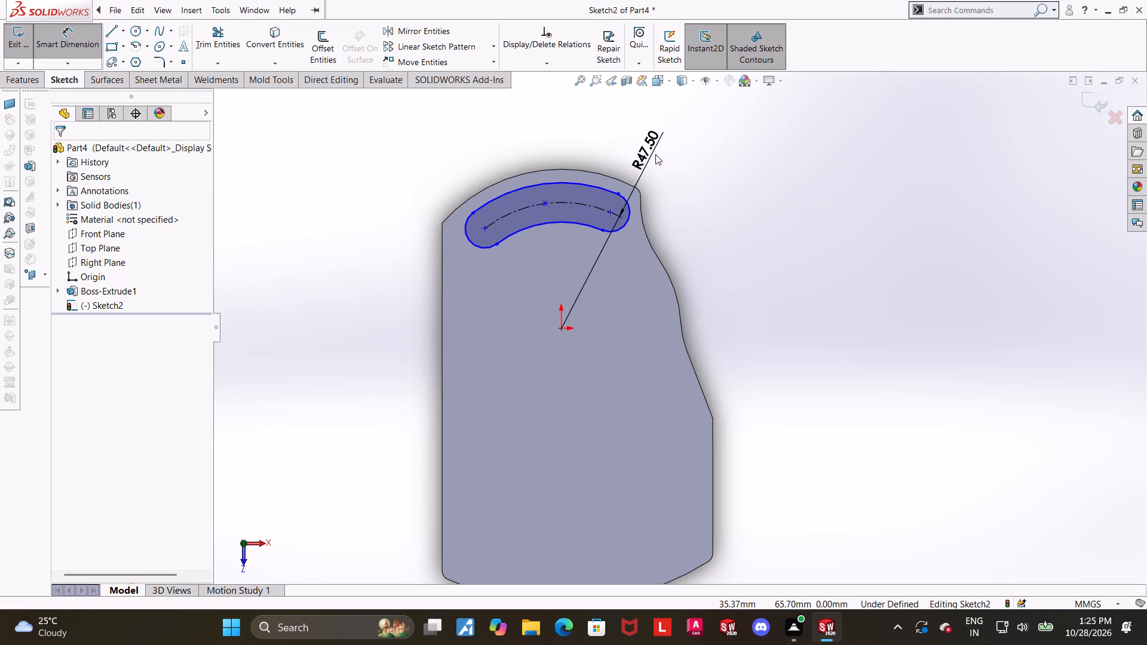
pyautogui.press('Escape')
pyautogui.moveTo(700, 234); pyautogui.dragTo(707, 250)
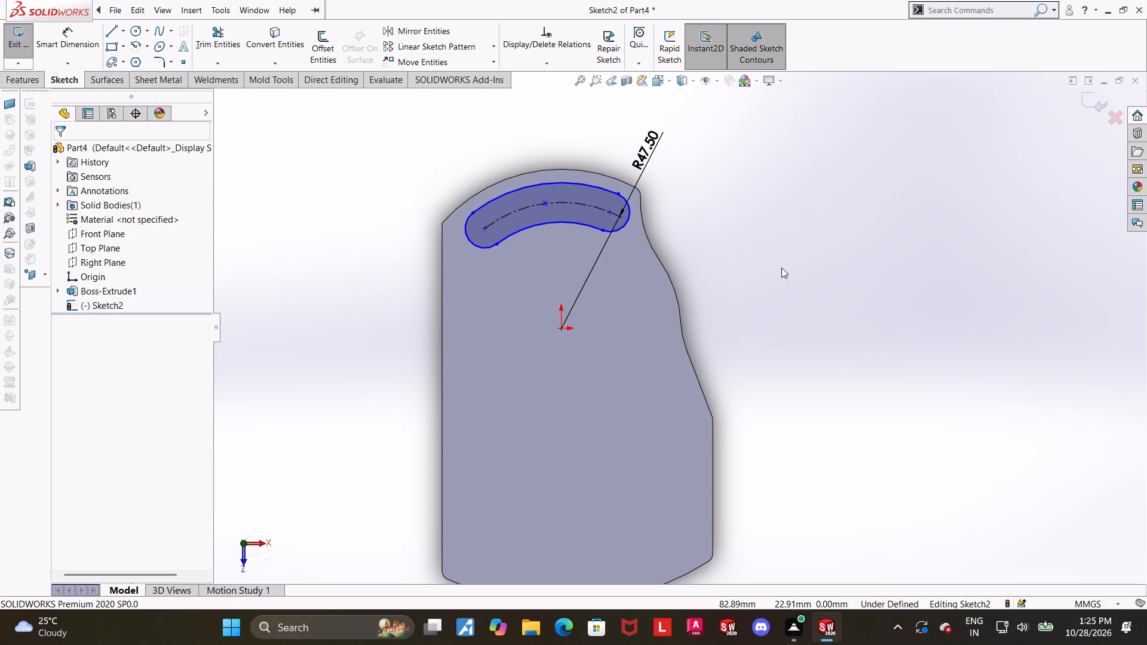
# Dimension the slot's width between its outer and inner arcs and set it to 9 mm.
pyautogui.scroll(-1, 776, 276)
pyautogui.scroll(1, 726, 298)
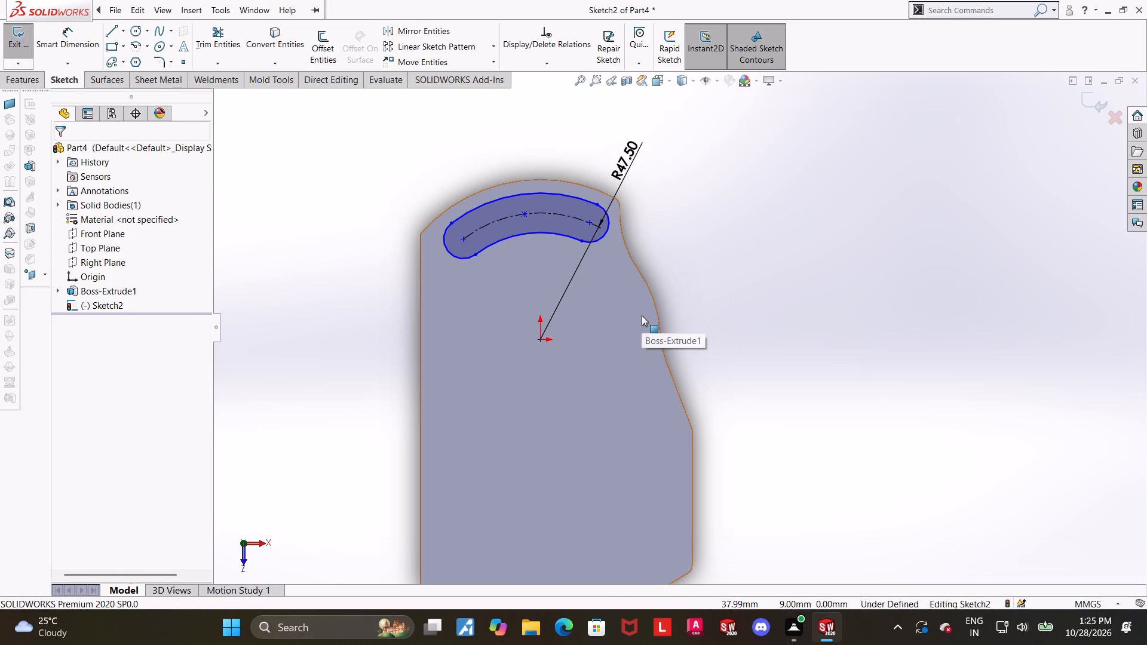
pyautogui.scroll(-2, 546, 225)
pyautogui.click(81, 33)
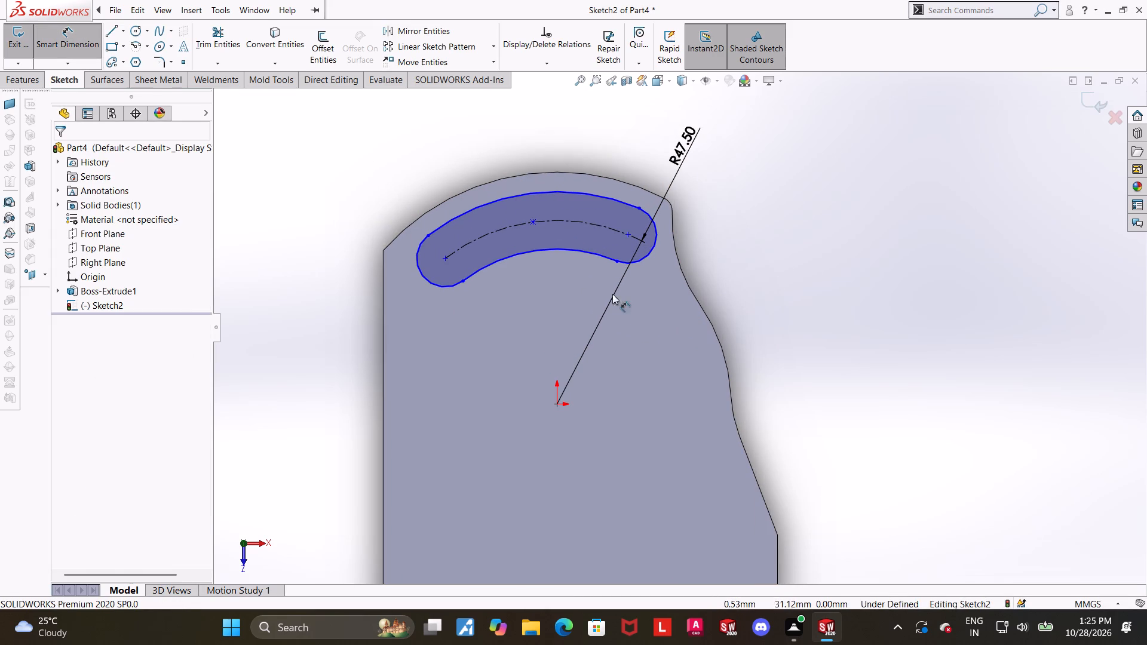
pyautogui.click(572, 194)
pyautogui.click(564, 247)
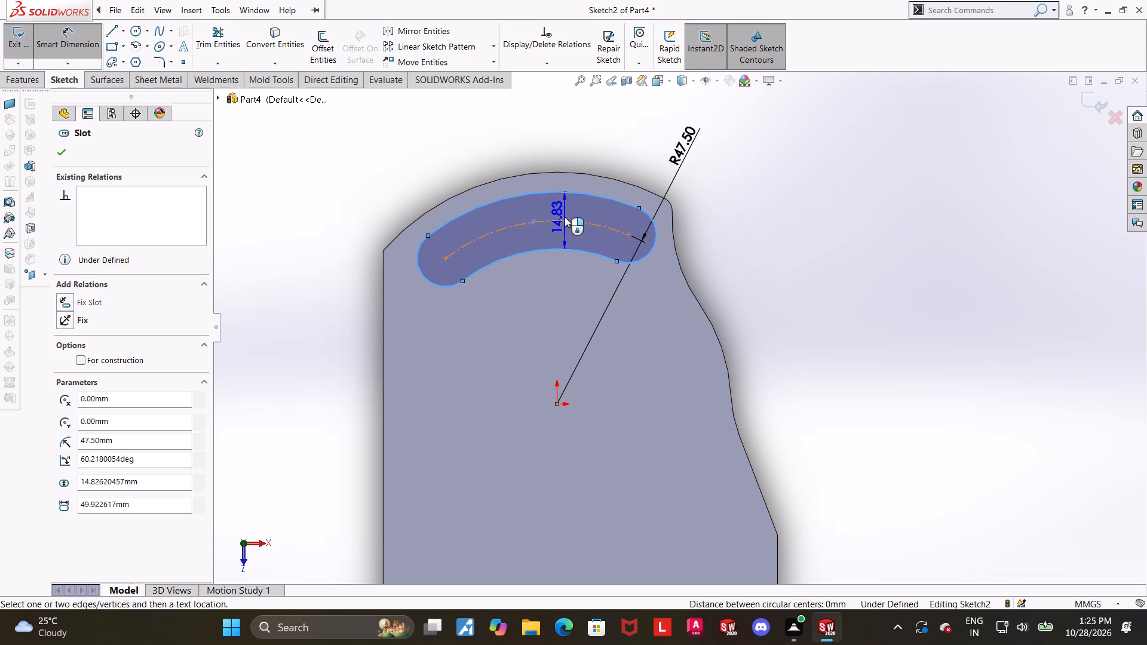
pyautogui.click(565, 217)
pyautogui.press('9')
pyautogui.press('Return')
pyautogui.press('Escape')
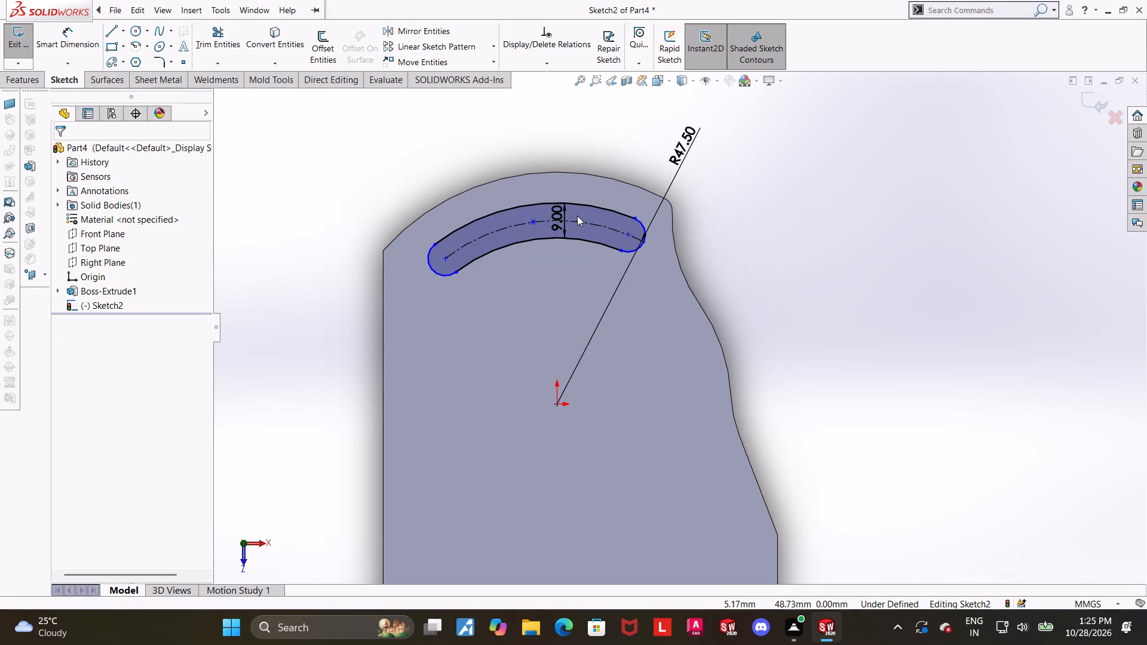
pyautogui.click(749, 268)
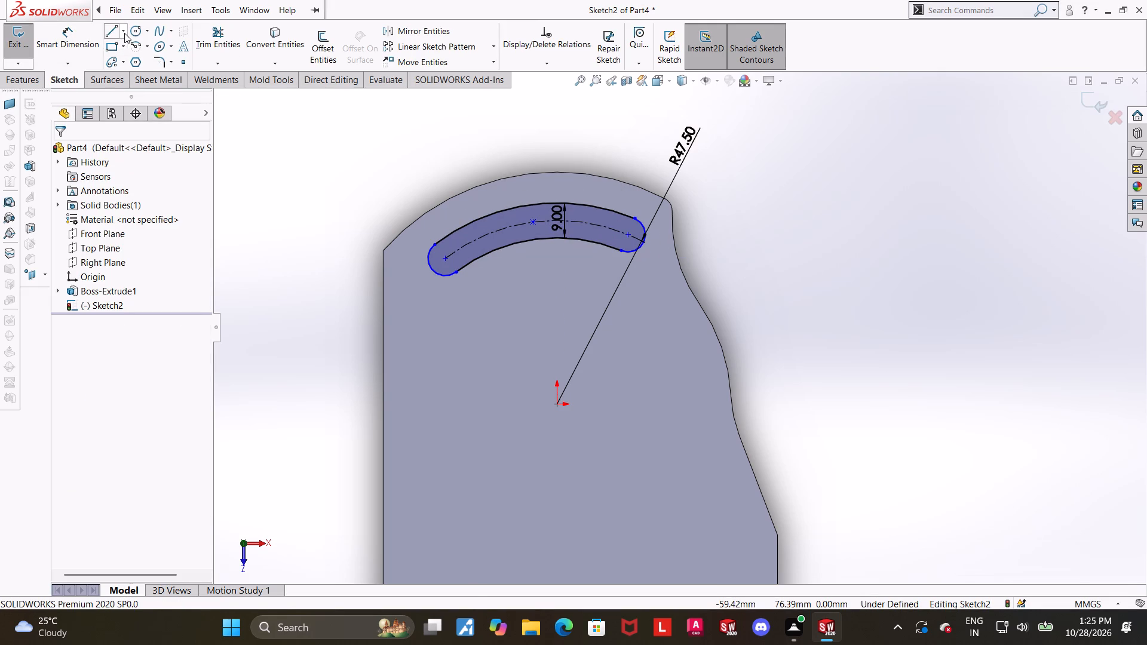
# Draw a vertical centerline from the origin up through the slot, ending beyond the plate's upper arc edge.
pyautogui.click(124, 33)
pyautogui.click(126, 66)
pyautogui.click(557, 404)
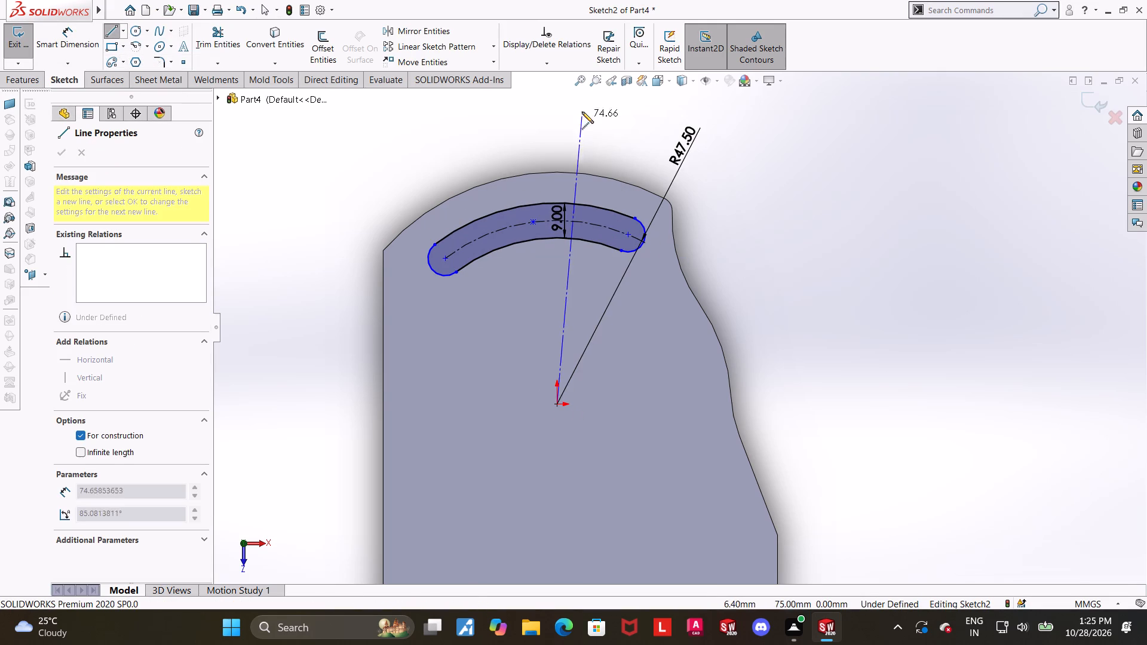
pyautogui.click(555, 106)
pyautogui.press('Escape')
pyautogui.press('Escape')
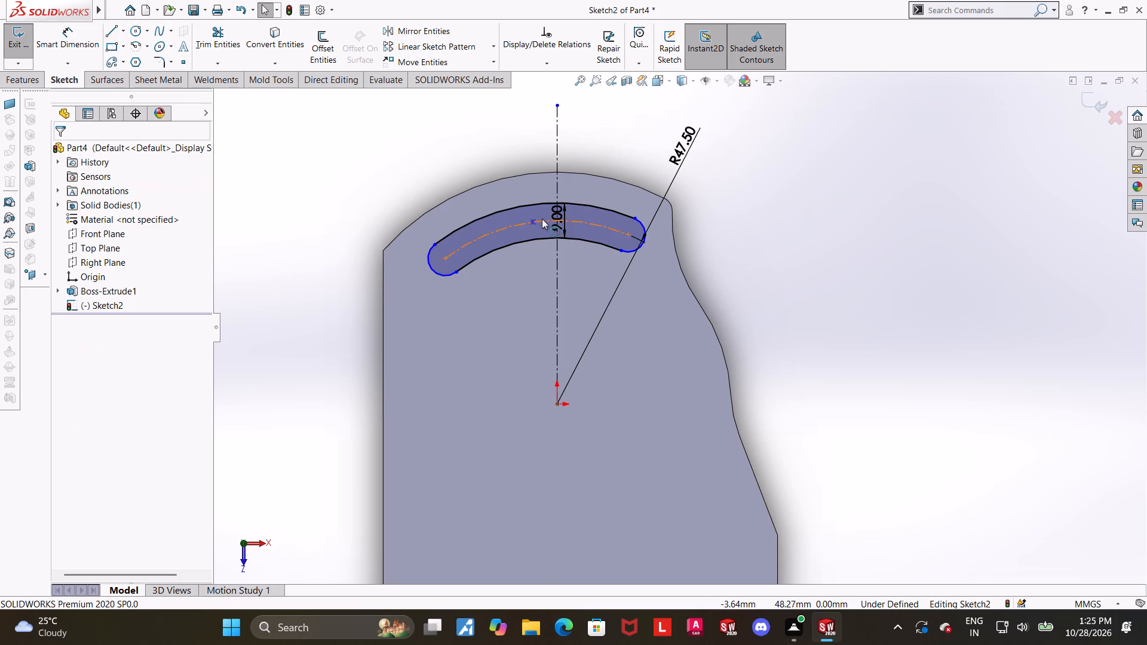
# Make the midpoint of the slot's centre arc coincident with the vertical centerline.
pyautogui.click(534, 220)
pyautogui.keyDown('ctrl'); pyautogui.click(557, 192); pyautogui.keyUp('ctrl')
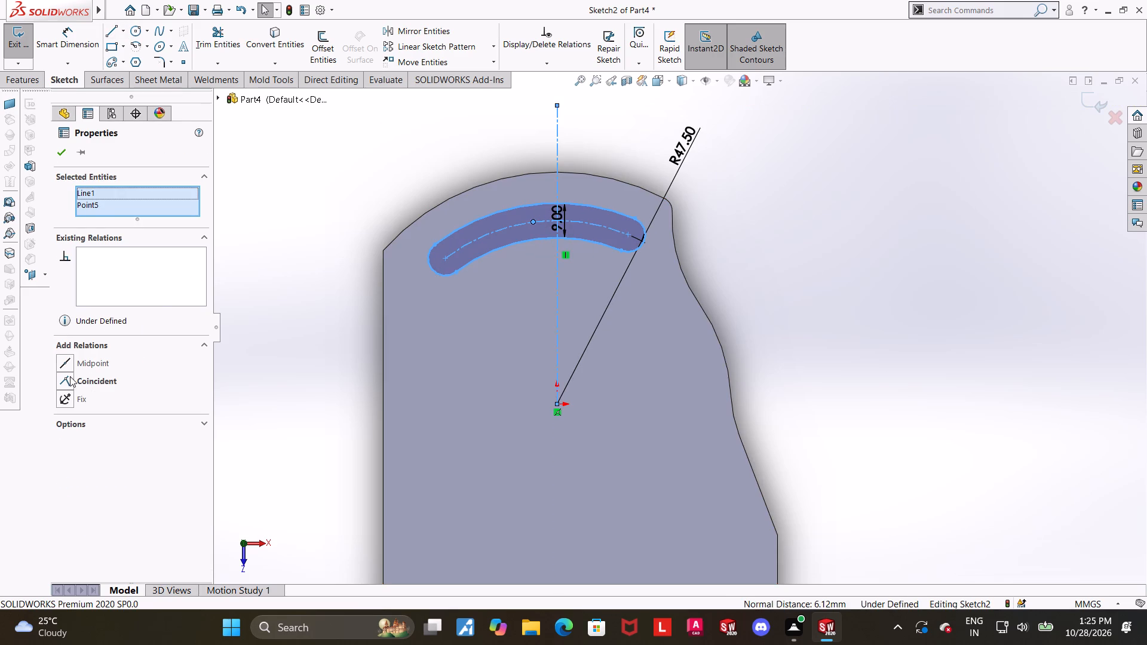
pyautogui.click(67, 379)
pyautogui.click(689, 367)
pyautogui.click(774, 284)
pyautogui.press('Escape')
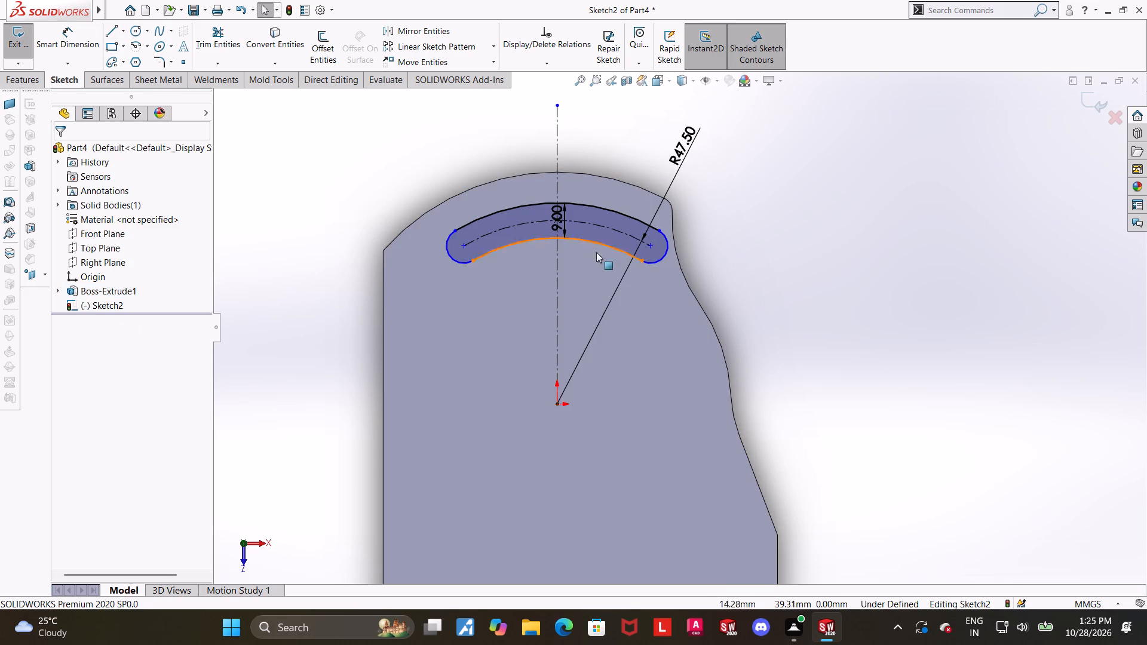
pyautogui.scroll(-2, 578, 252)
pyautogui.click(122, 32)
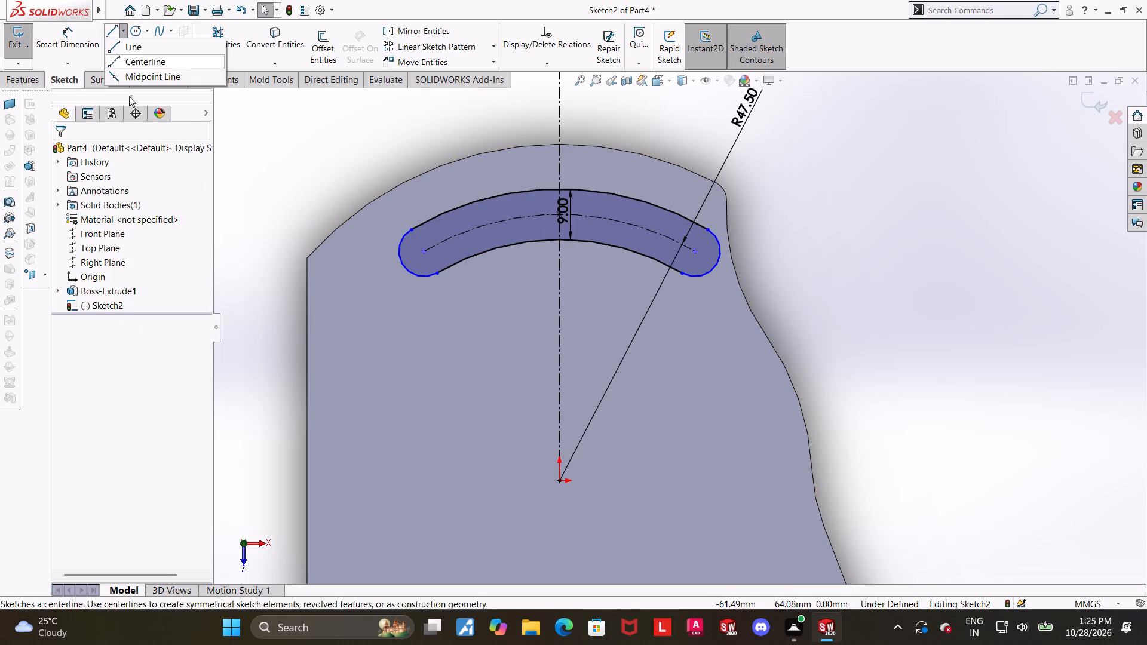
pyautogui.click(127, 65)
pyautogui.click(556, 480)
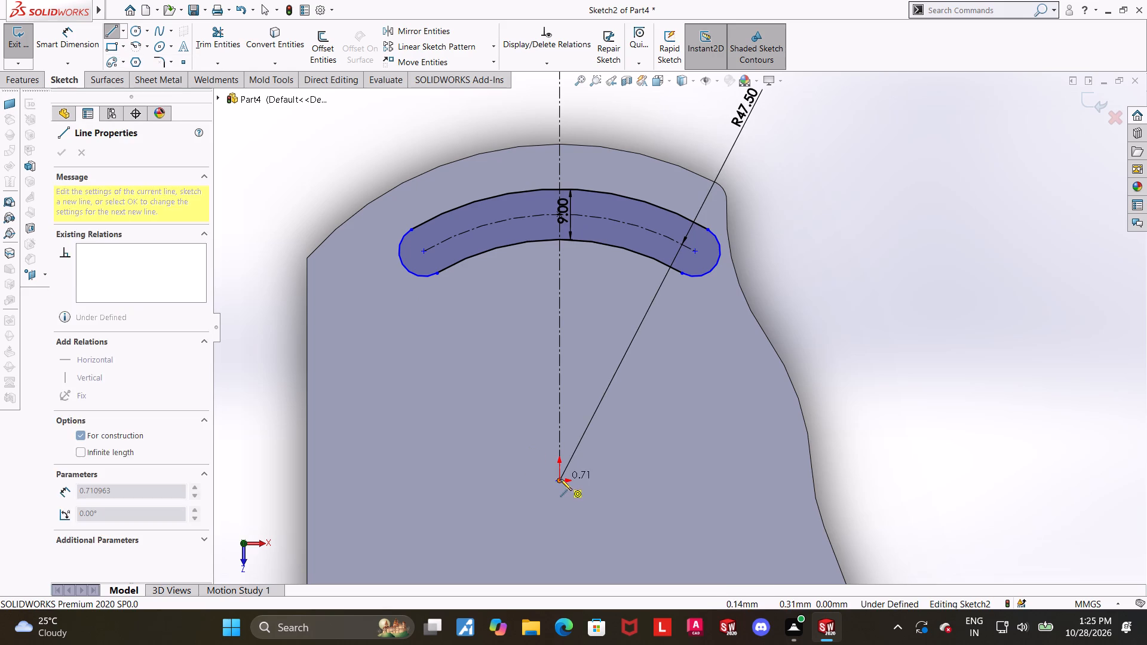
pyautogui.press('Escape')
# Draw a slanted centerline about 71 mm long from the origin, crossing the slot's left half and ending beyond the plate's upper edge.
pyautogui.click(122, 32)
pyautogui.click(128, 62)
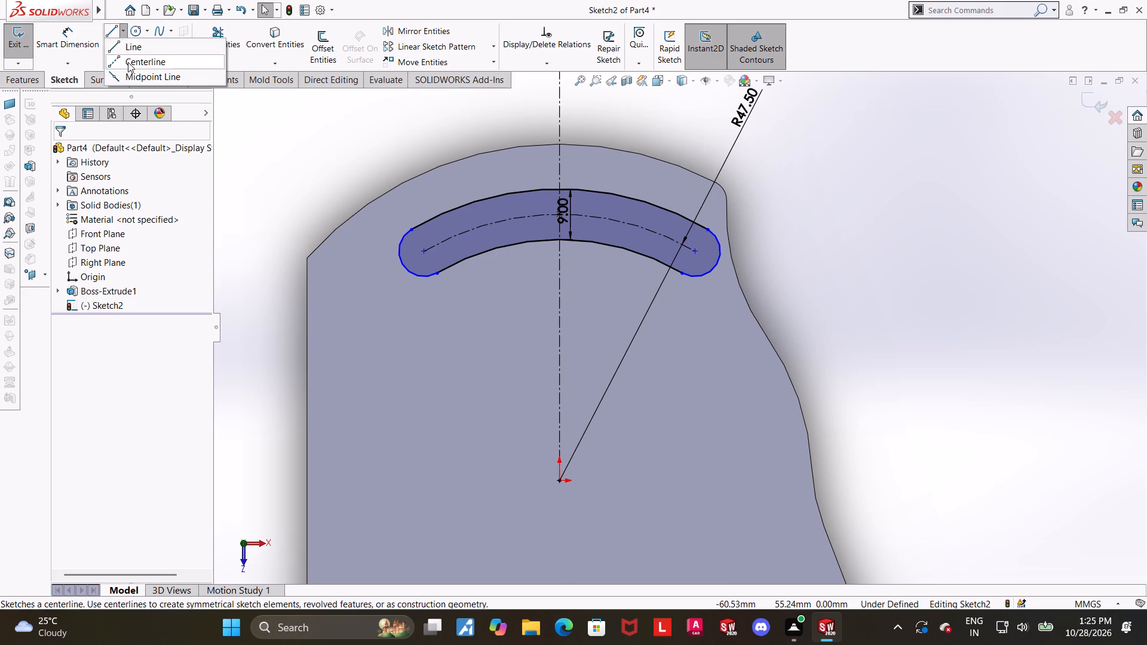
pyautogui.click(558, 481)
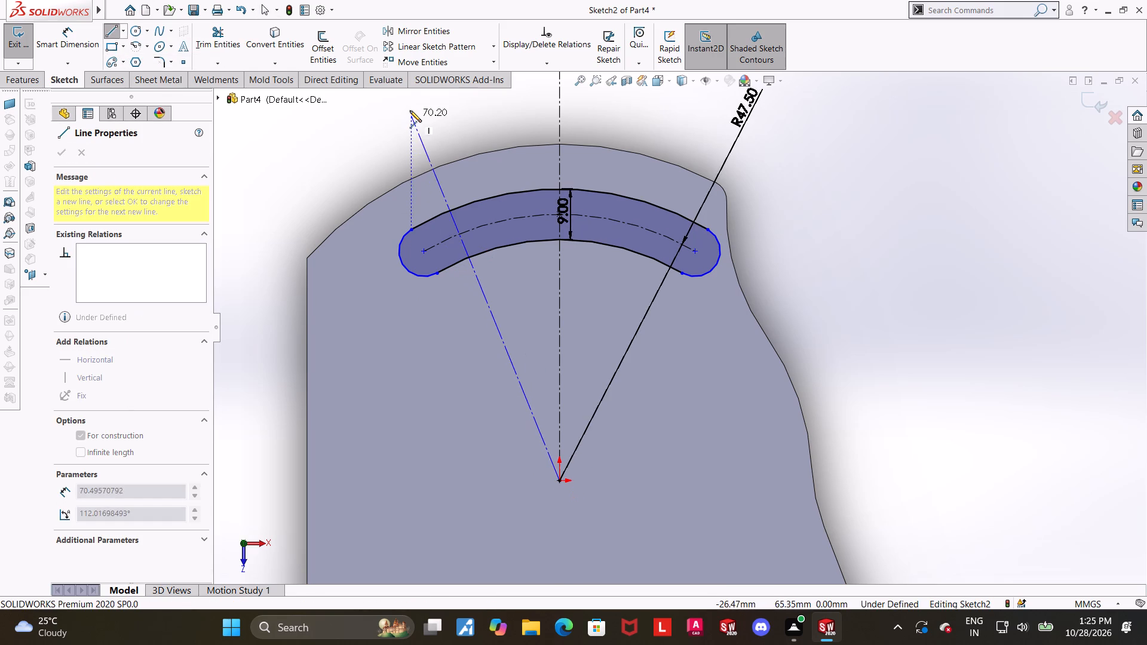
pyautogui.click(410, 110)
pyautogui.press('Escape')
pyautogui.press('Escape')
# Dimension the angle between the slanted and vertical centerlines and set it to 23°.
pyautogui.click(70, 46)
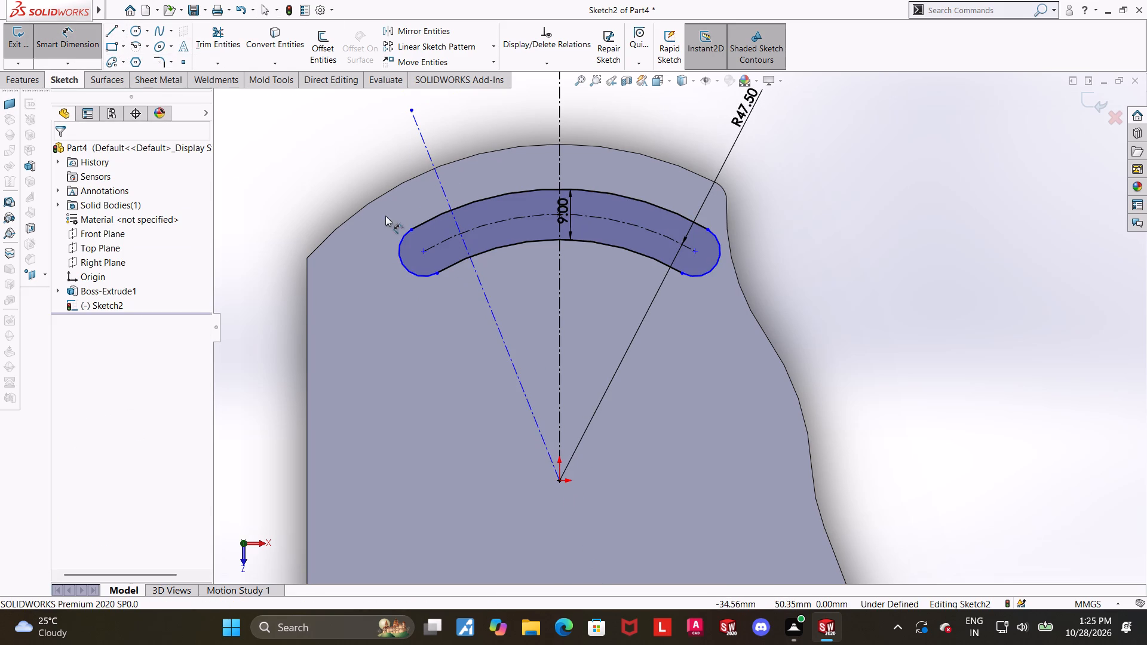
pyautogui.click(489, 302)
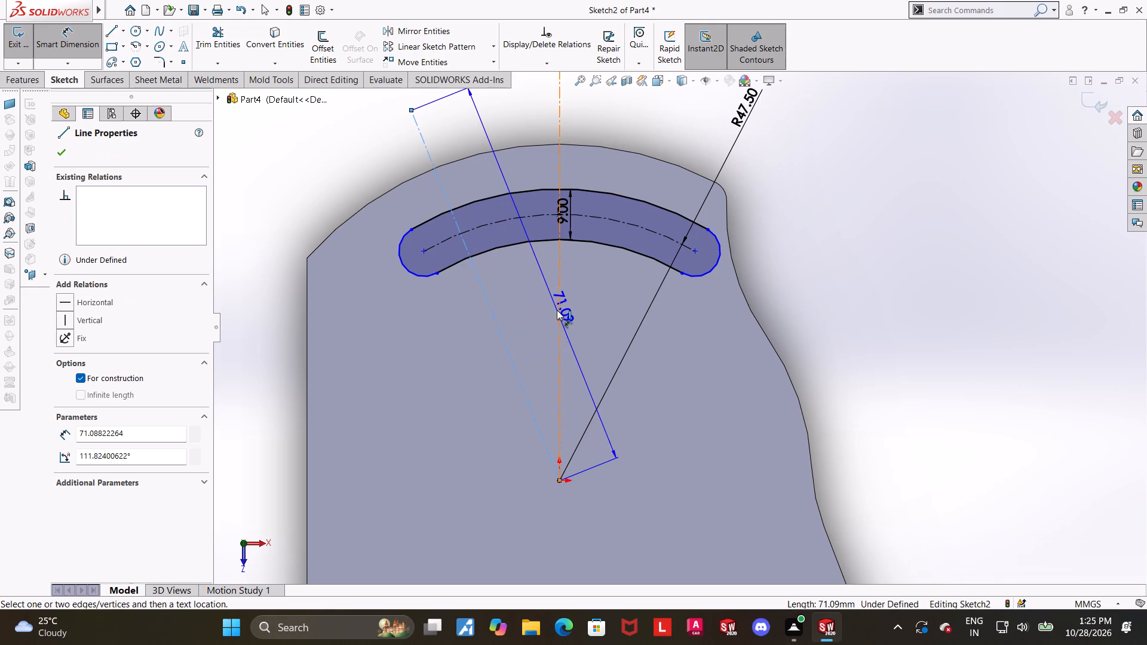
pyautogui.click(557, 310)
pyautogui.click(535, 311)
pyautogui.write('23')
pyautogui.press('Return')
pyautogui.press('Escape')
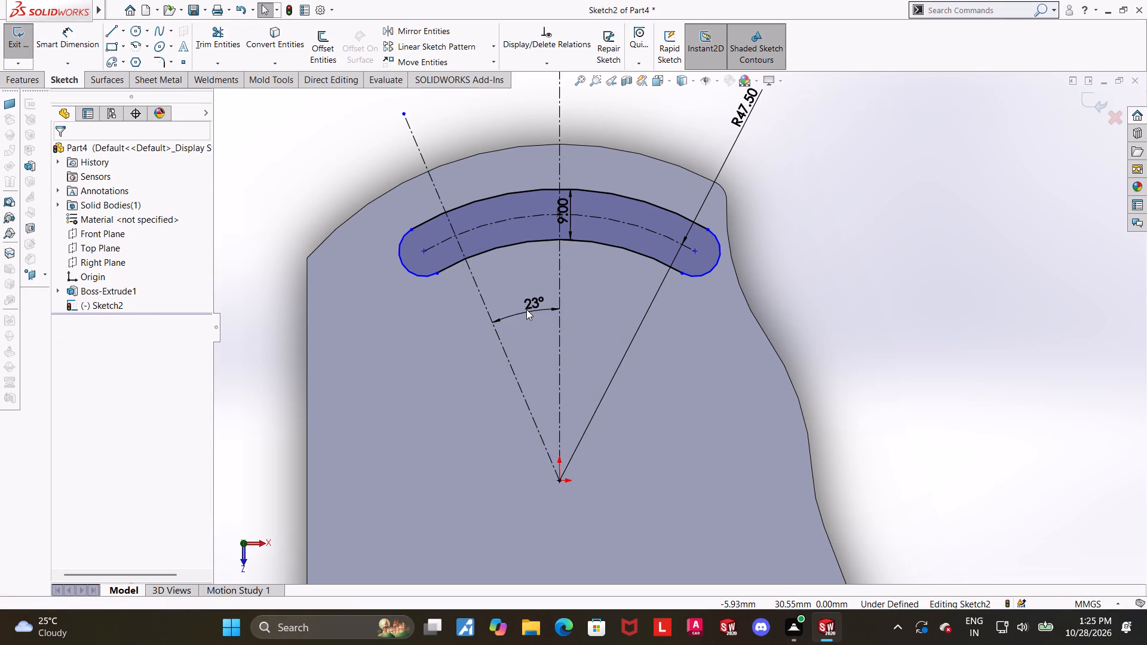
pyautogui.click(820, 315)
# Make the centre point of the slot's left end coincident with the slanted centerline.
pyautogui.keyDown('ctrl'); pyautogui.click(421, 248); pyautogui.keyUp('ctrl')
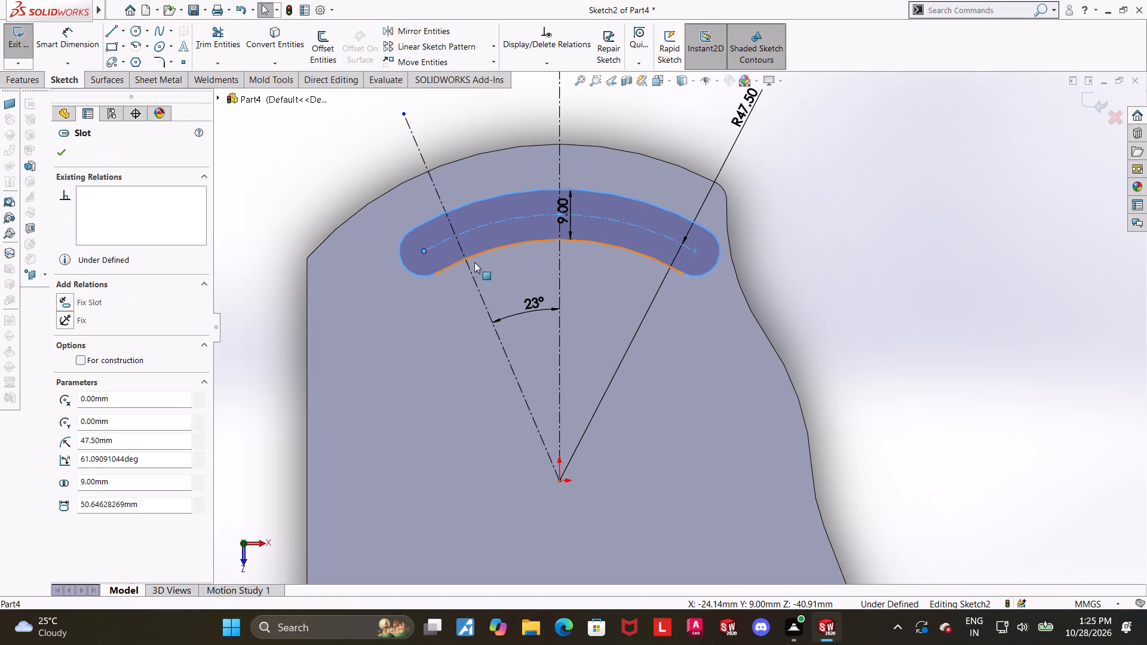
pyautogui.keyDown('ctrl'); pyautogui.click(473, 272); pyautogui.keyUp('ctrl')
pyautogui.click(68, 384)
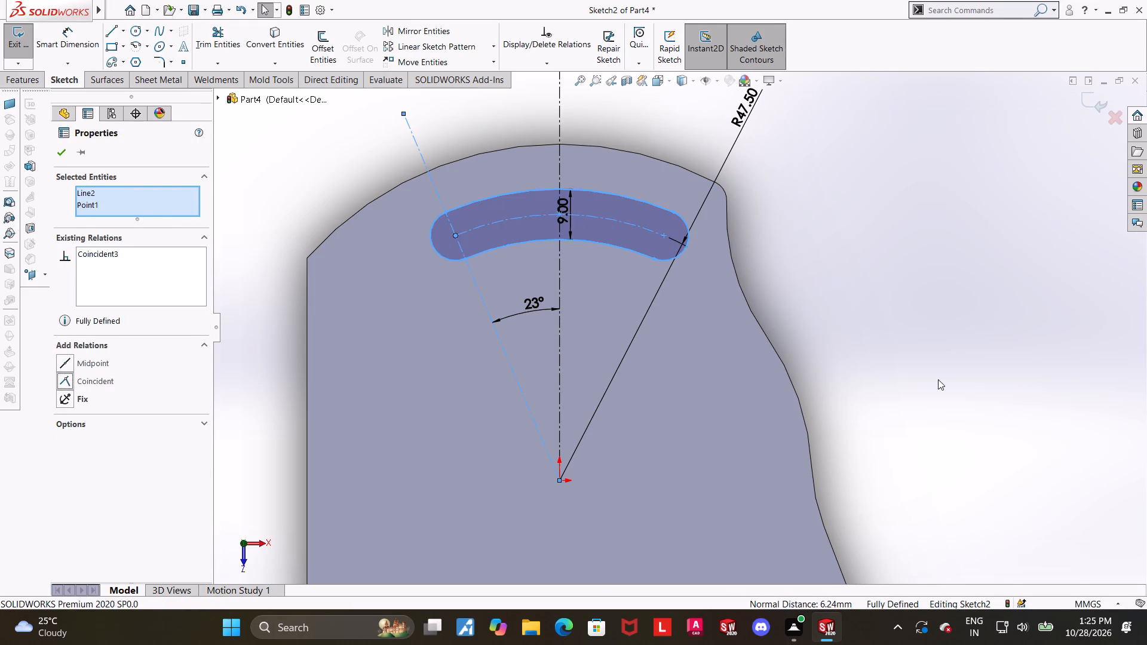
pyautogui.click(938, 379)
pyautogui.scroll(1, 878, 343)
pyautogui.scroll(-2, 709, 260)
pyautogui.press('Escape')
pyautogui.scroll(2, 724, 291)
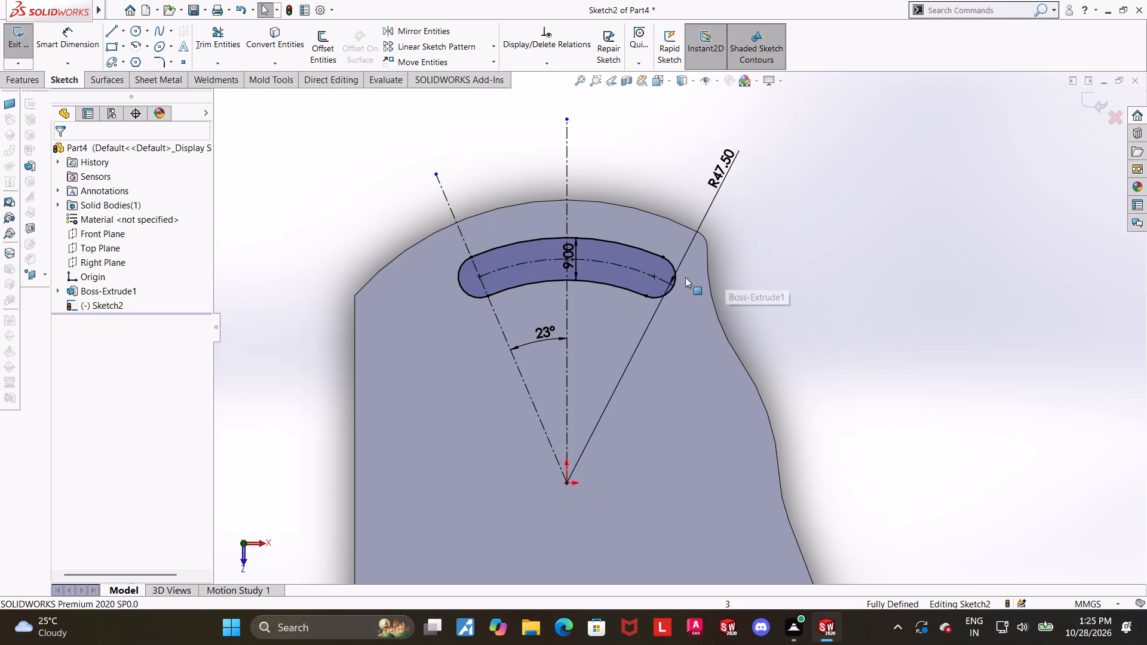
# Draw a centerline from the origin to the centre point of the slot's right end.
pyautogui.click(127, 30)
pyautogui.click(127, 56)
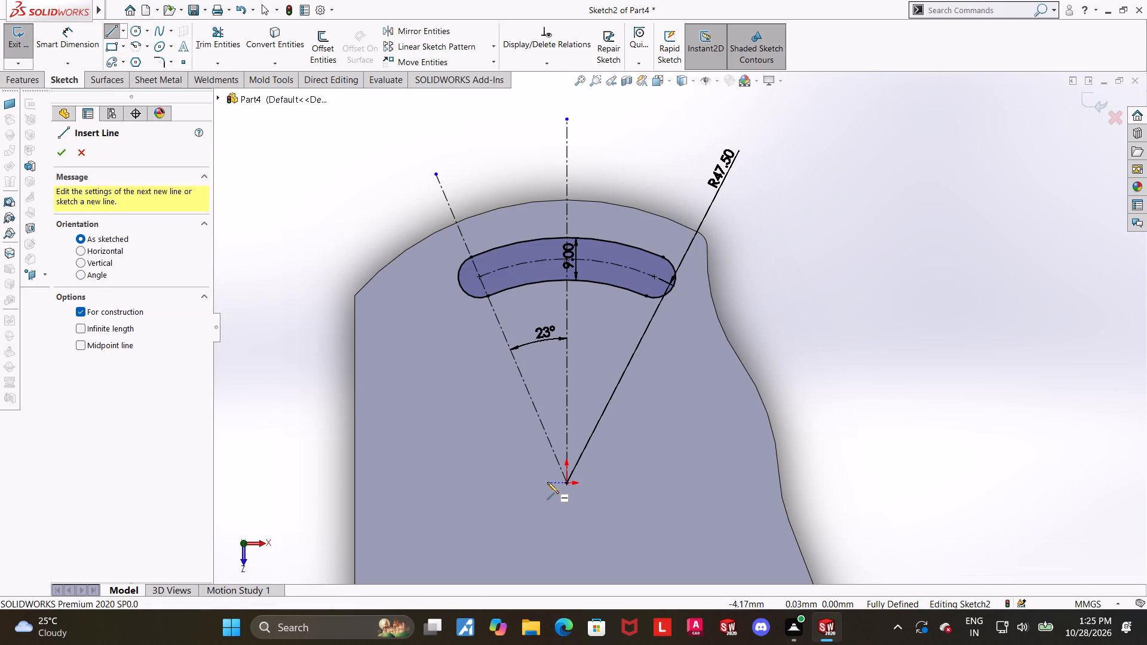
pyautogui.click(565, 481)
pyautogui.click(652, 279)
pyautogui.press('Escape')
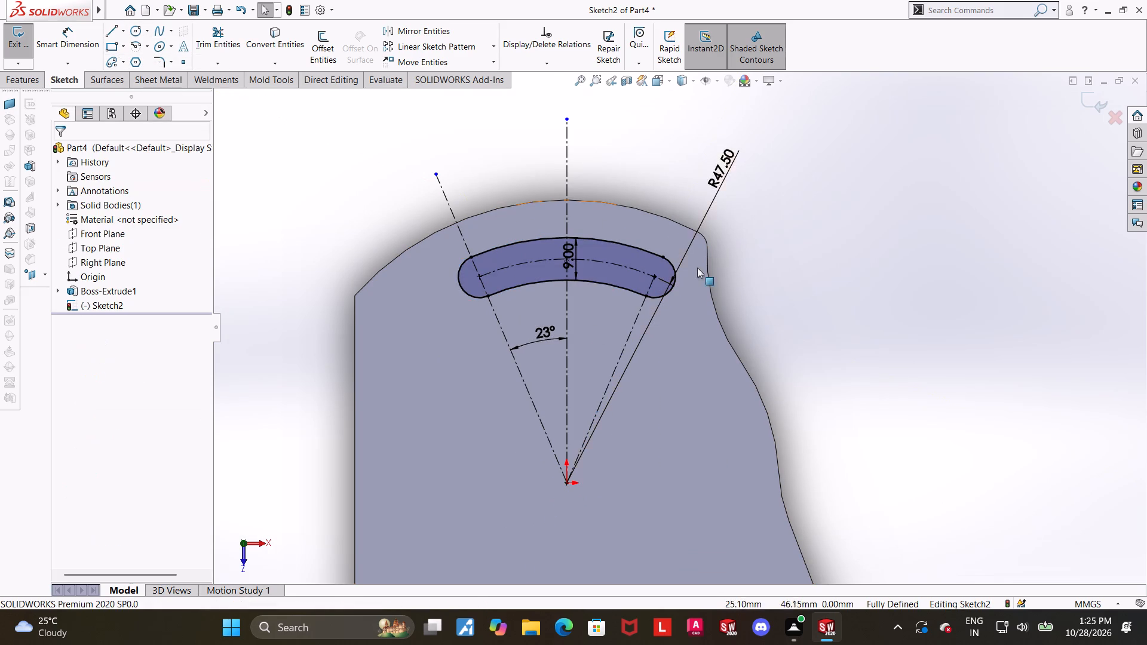
pyautogui.press('Escape')
pyautogui.press('Escape')
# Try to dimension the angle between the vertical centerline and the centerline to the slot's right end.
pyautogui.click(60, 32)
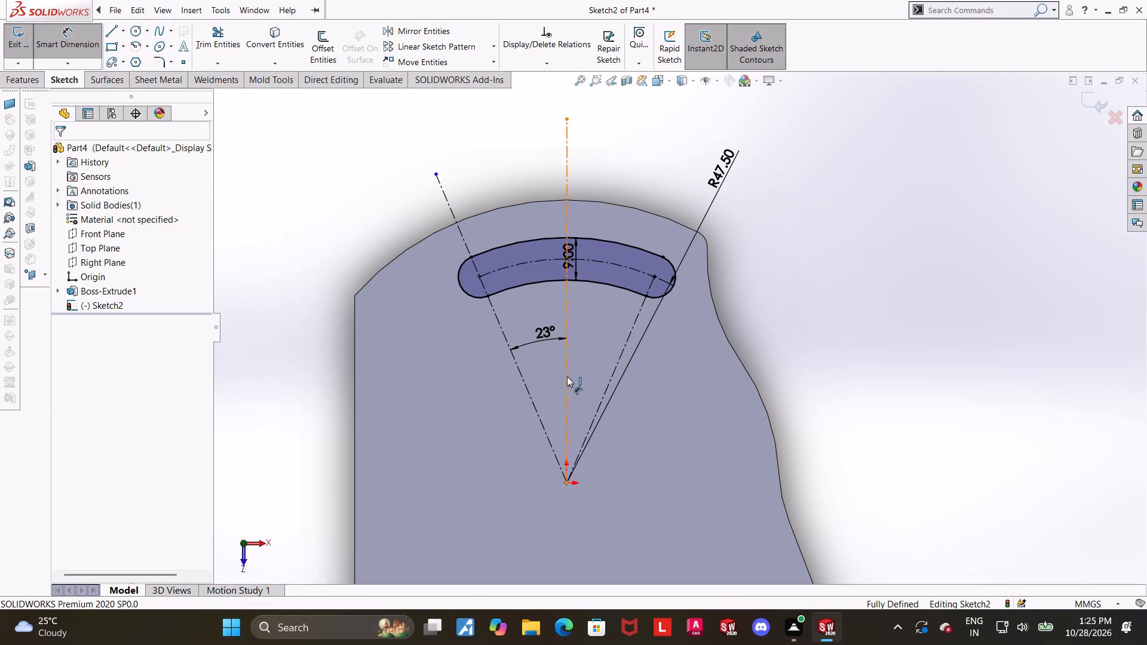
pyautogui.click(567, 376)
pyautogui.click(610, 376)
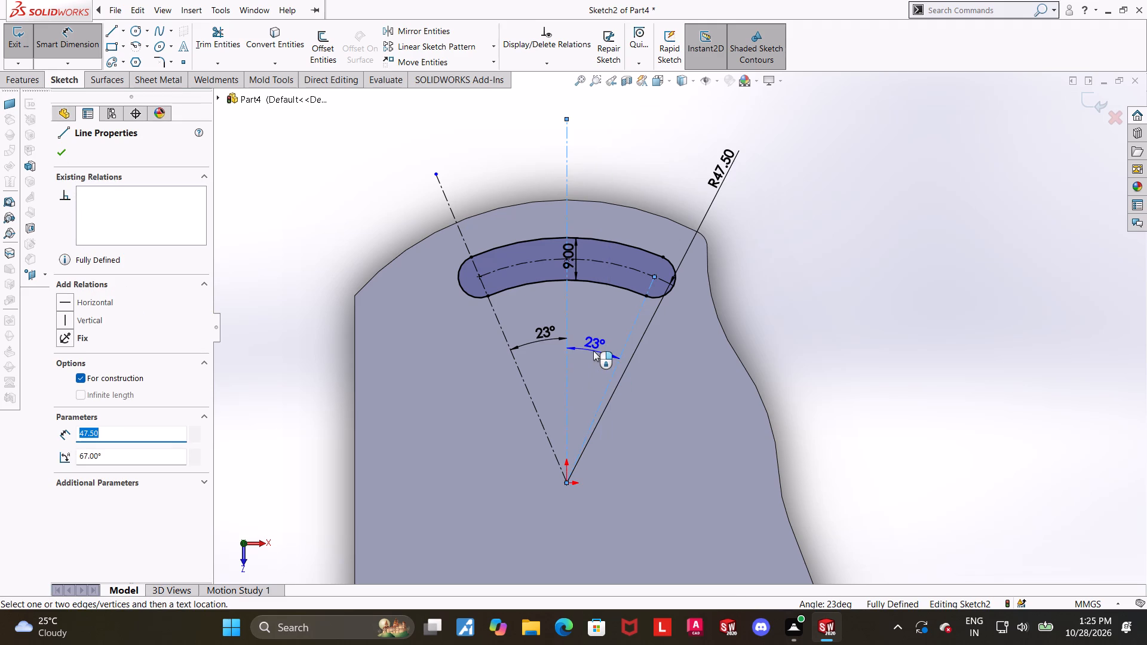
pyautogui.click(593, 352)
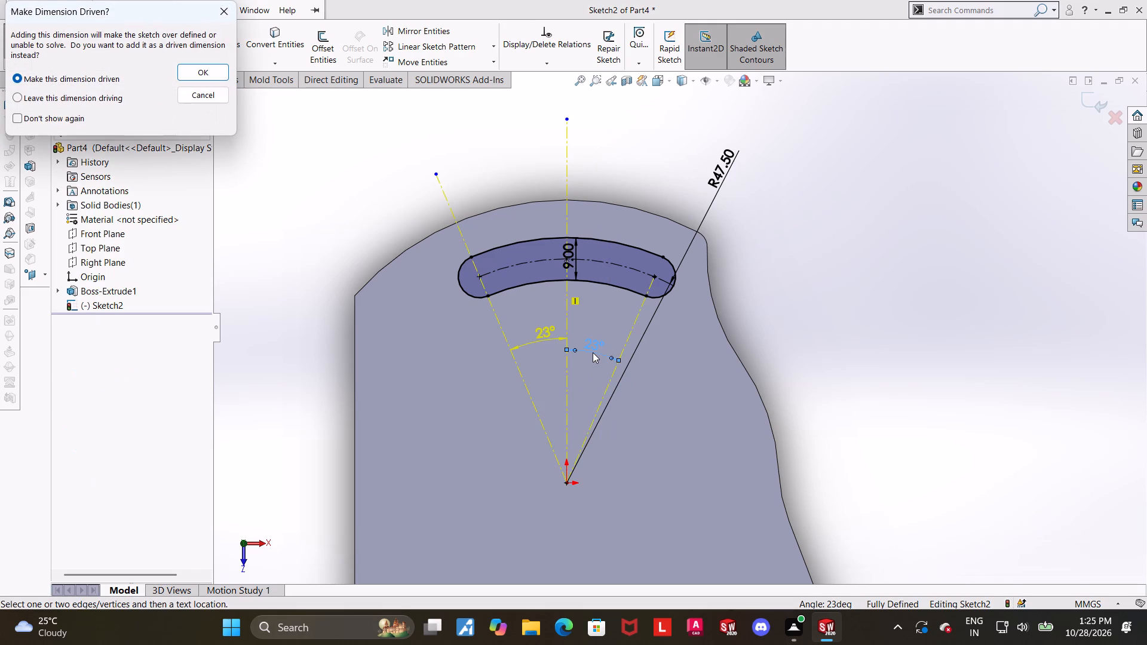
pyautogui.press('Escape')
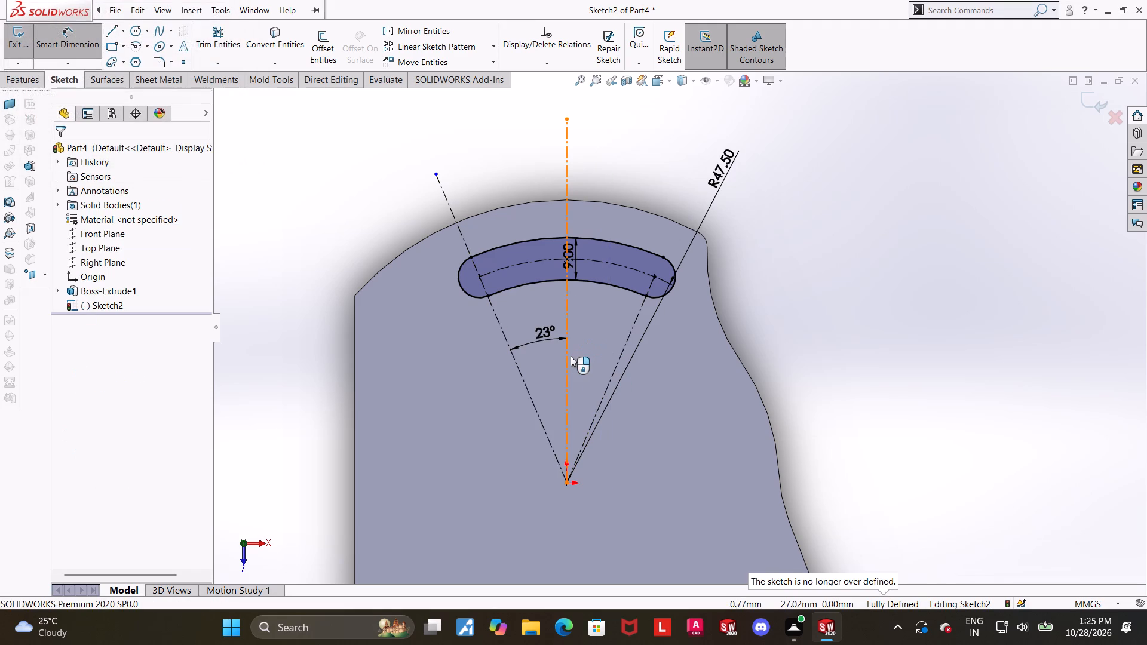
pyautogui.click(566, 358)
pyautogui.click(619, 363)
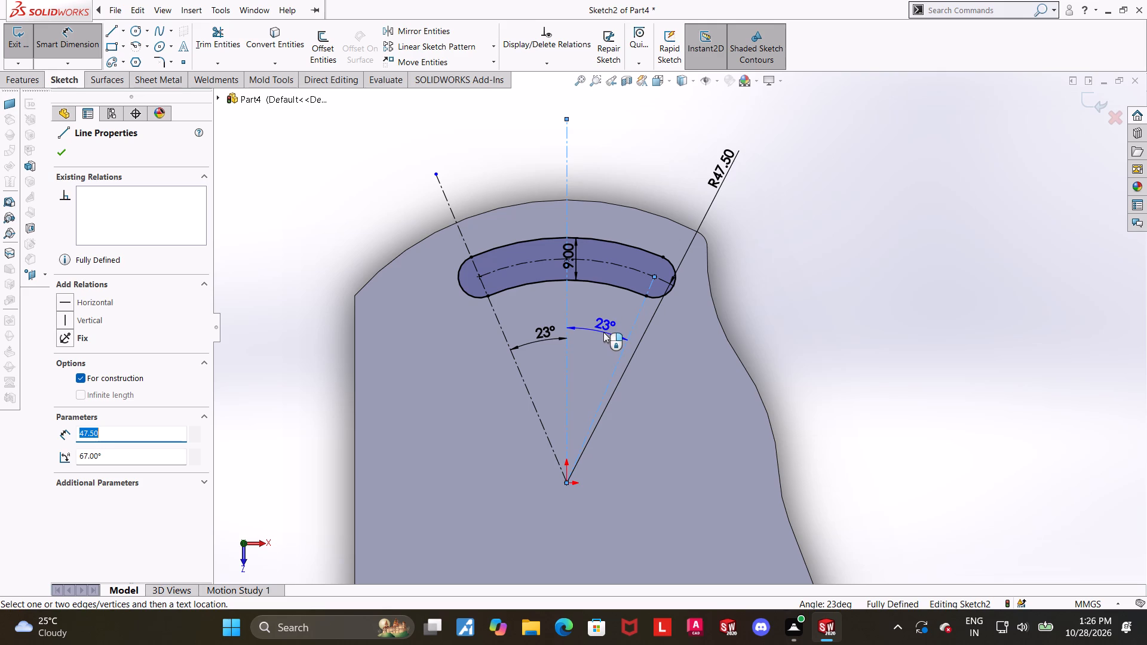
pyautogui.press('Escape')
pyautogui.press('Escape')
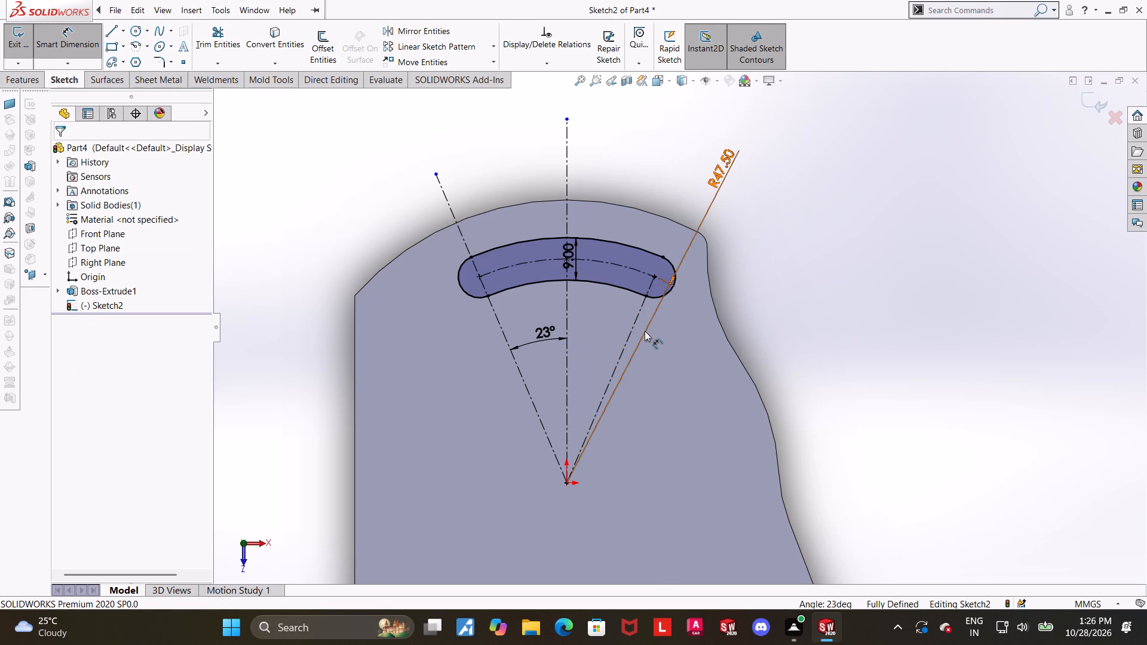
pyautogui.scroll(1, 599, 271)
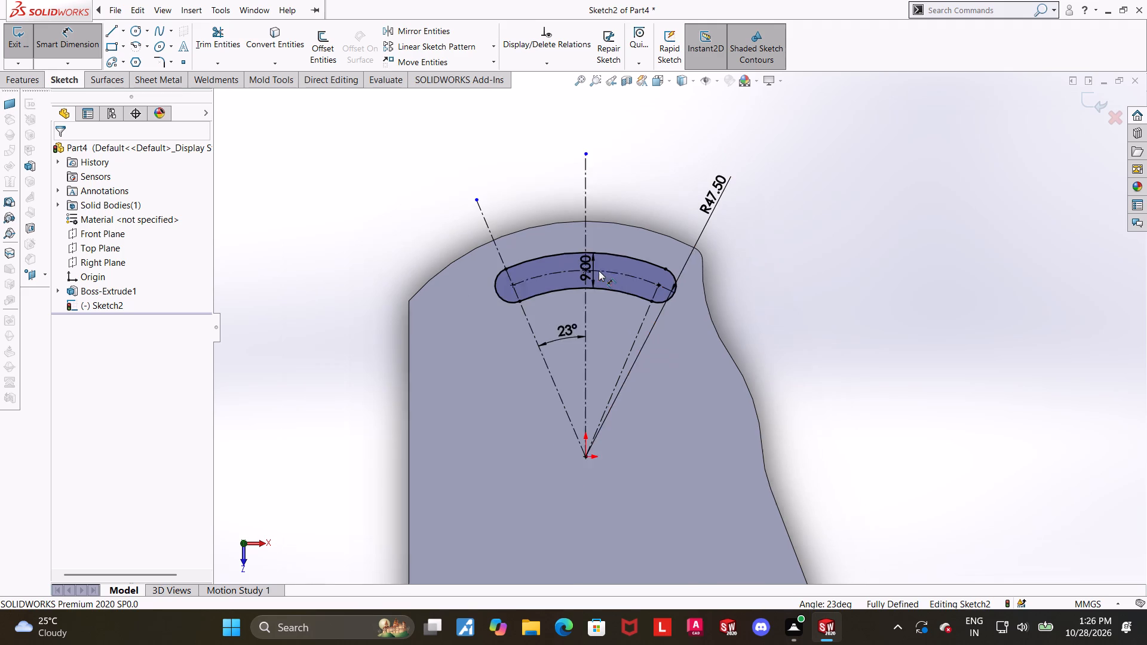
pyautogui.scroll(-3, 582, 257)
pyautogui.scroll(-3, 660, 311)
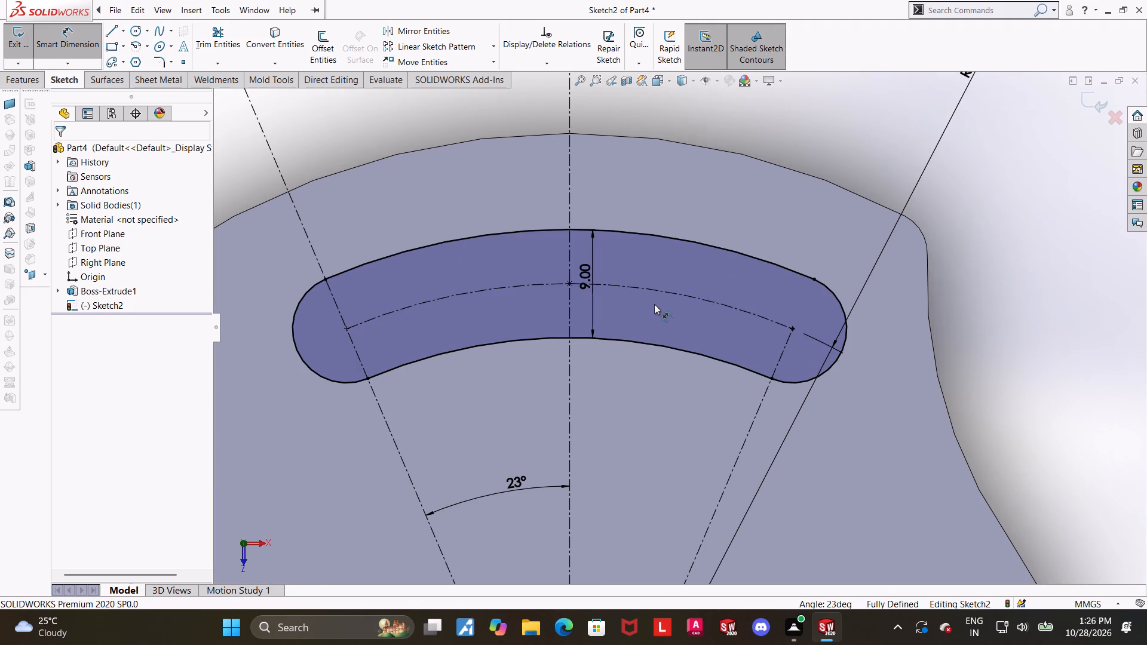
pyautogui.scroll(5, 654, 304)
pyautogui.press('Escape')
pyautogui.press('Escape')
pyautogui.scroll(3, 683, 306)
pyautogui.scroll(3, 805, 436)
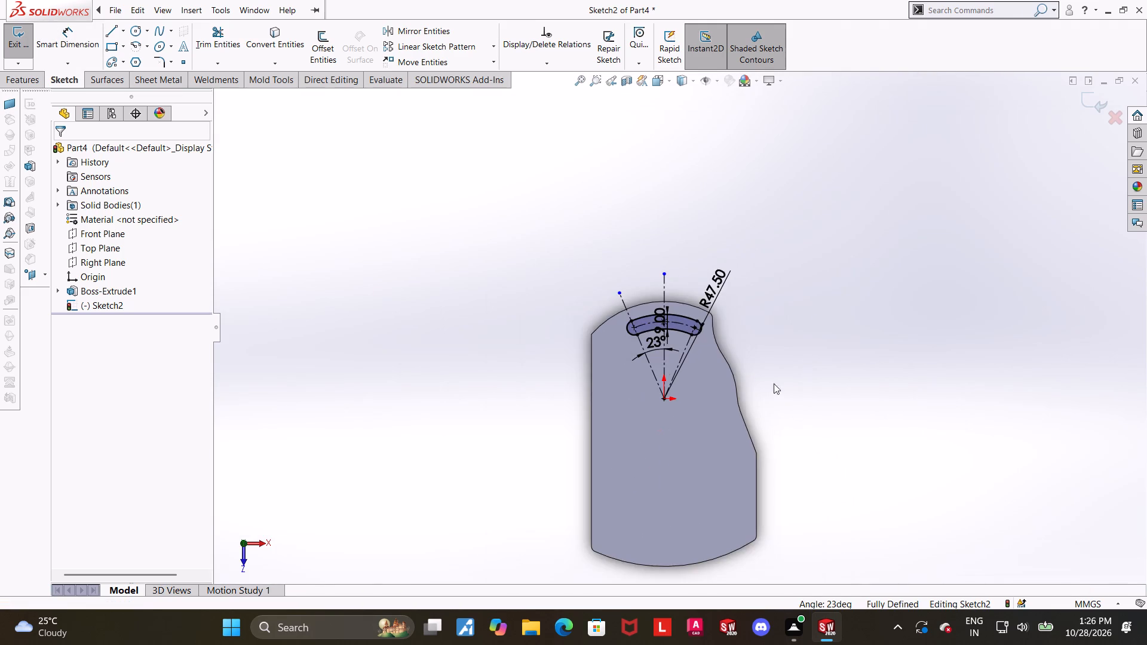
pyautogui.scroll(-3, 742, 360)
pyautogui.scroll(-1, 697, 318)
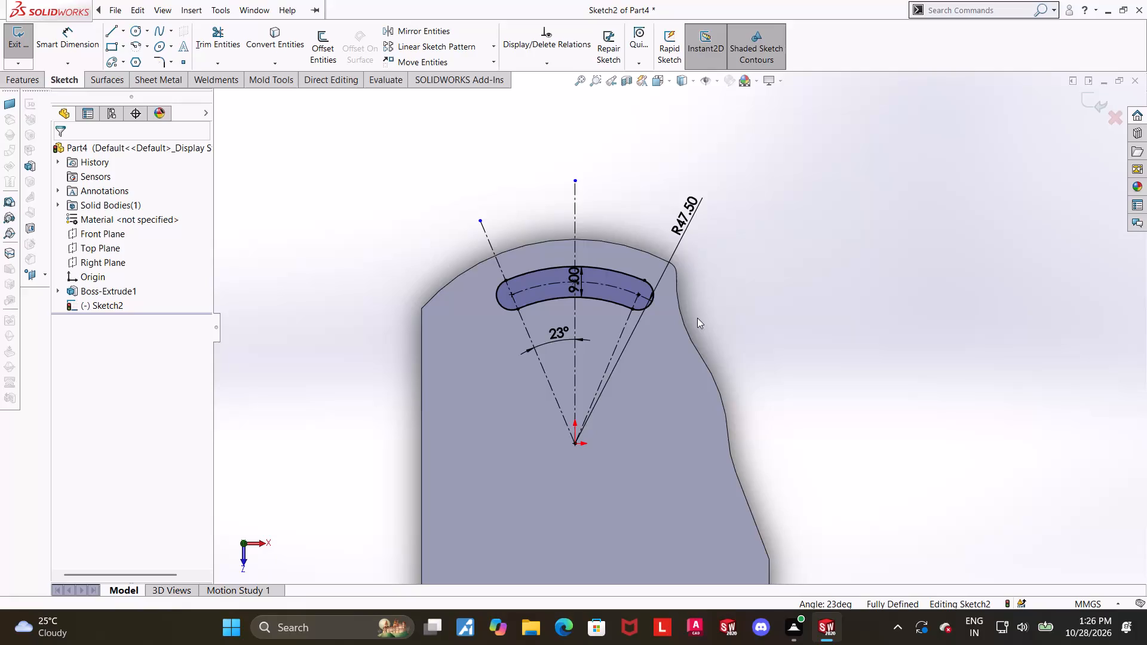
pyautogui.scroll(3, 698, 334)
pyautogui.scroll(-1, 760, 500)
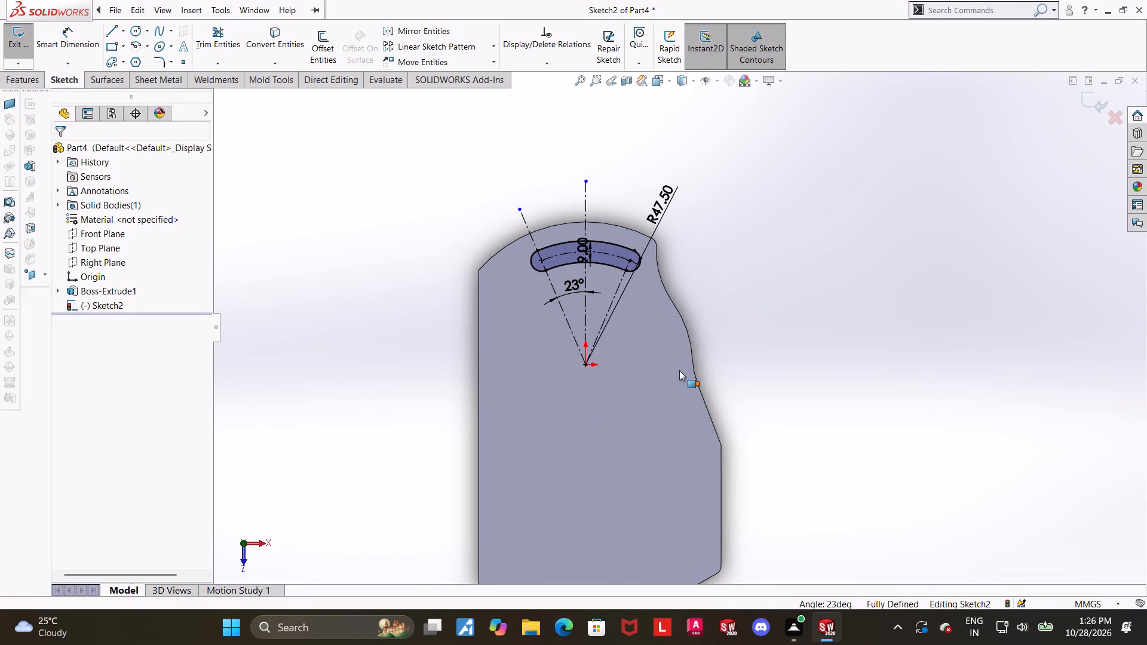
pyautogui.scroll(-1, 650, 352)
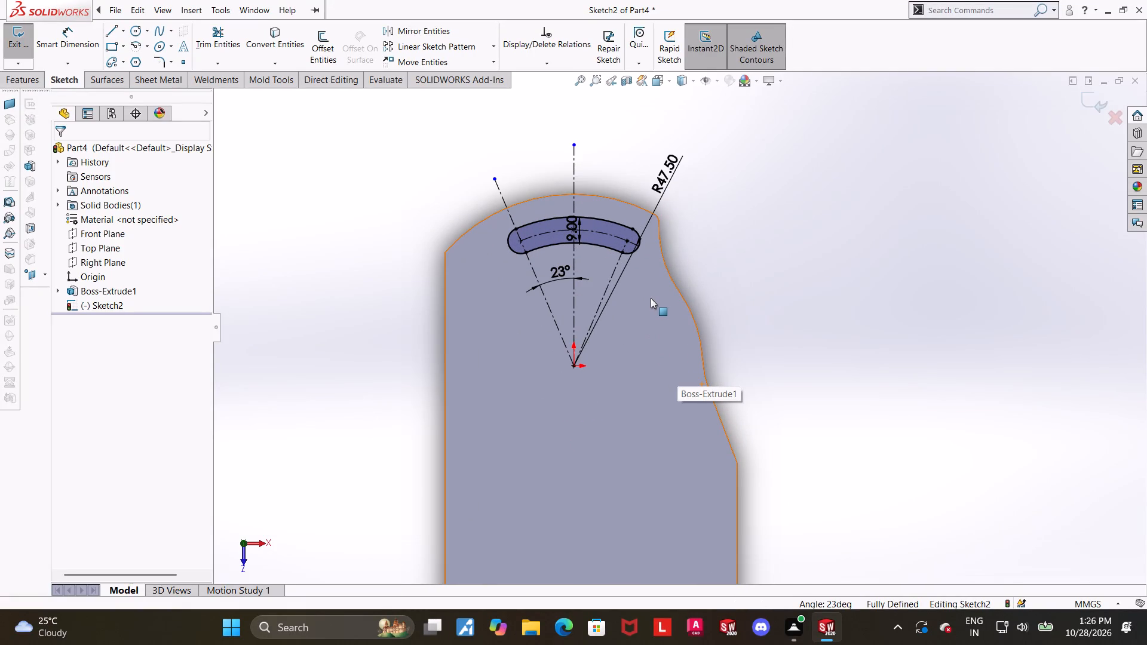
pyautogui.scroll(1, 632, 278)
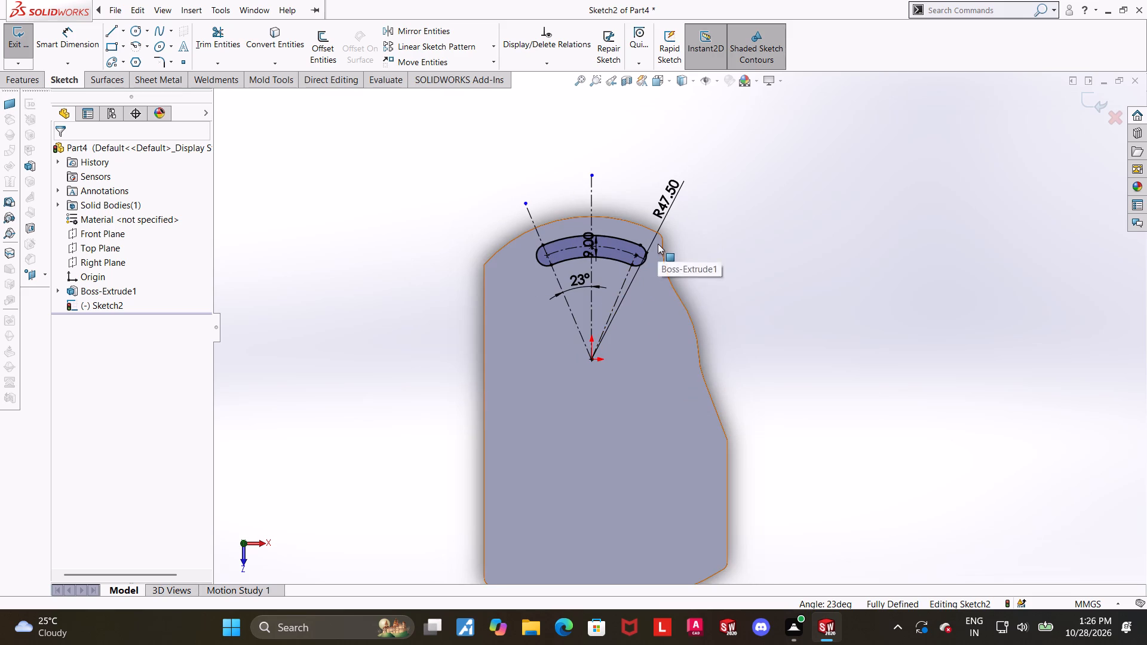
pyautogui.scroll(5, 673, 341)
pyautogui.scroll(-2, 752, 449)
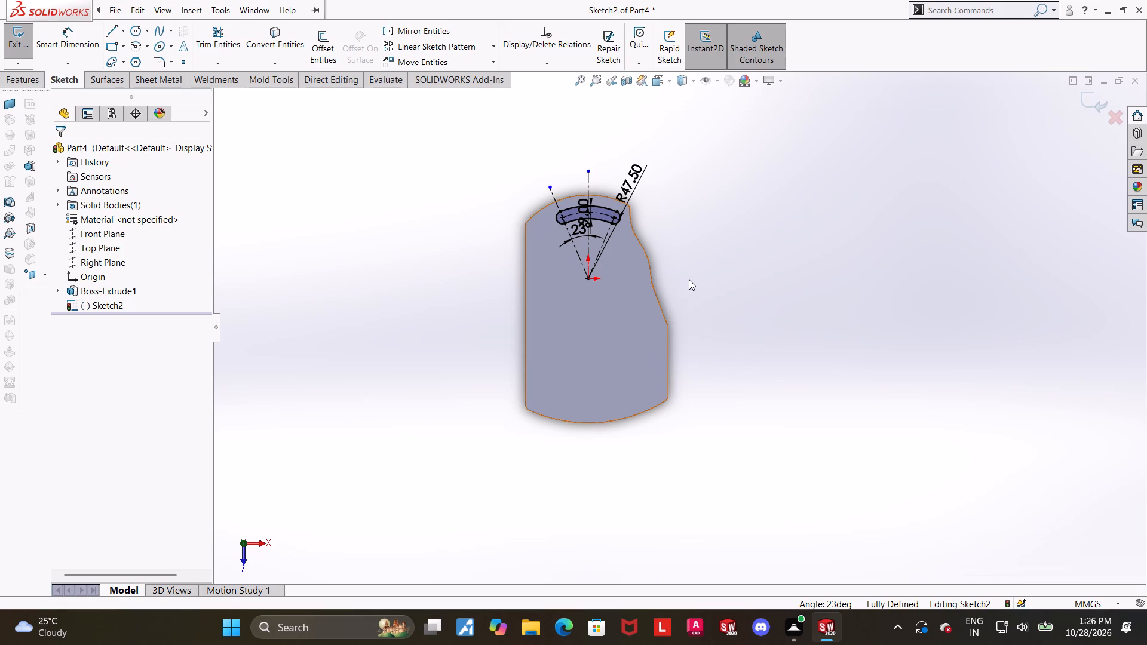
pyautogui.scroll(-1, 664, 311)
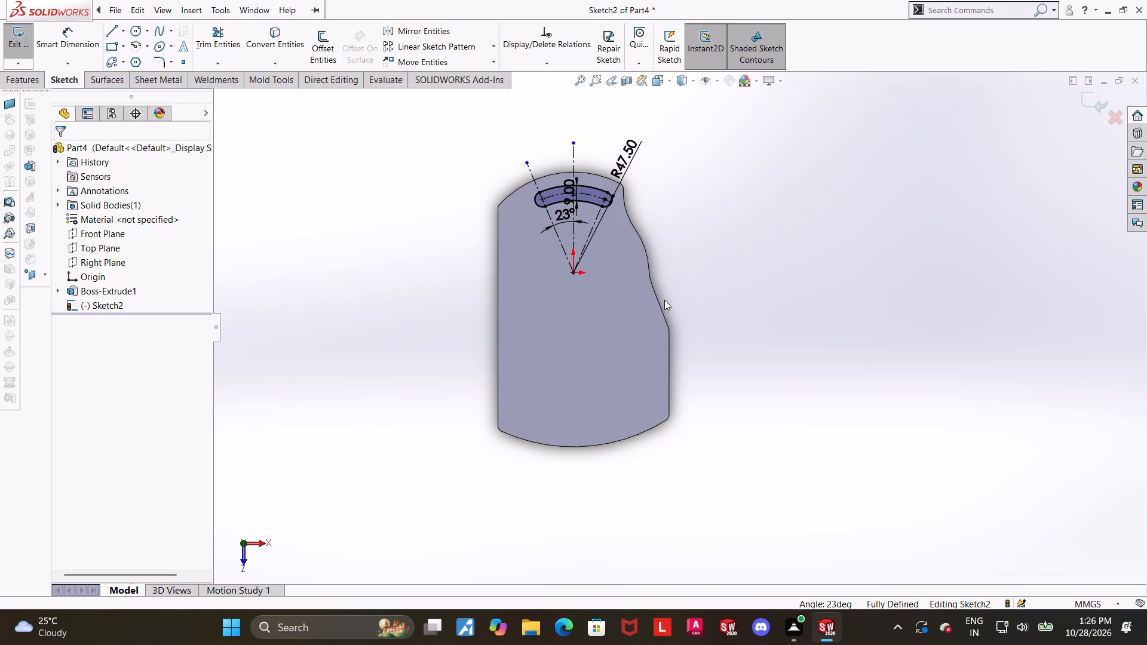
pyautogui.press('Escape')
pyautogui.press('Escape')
# Draw a vertical centerline from the origin down past the plate's lower edge.
pyautogui.click(124, 37)
pyautogui.click(137, 60)
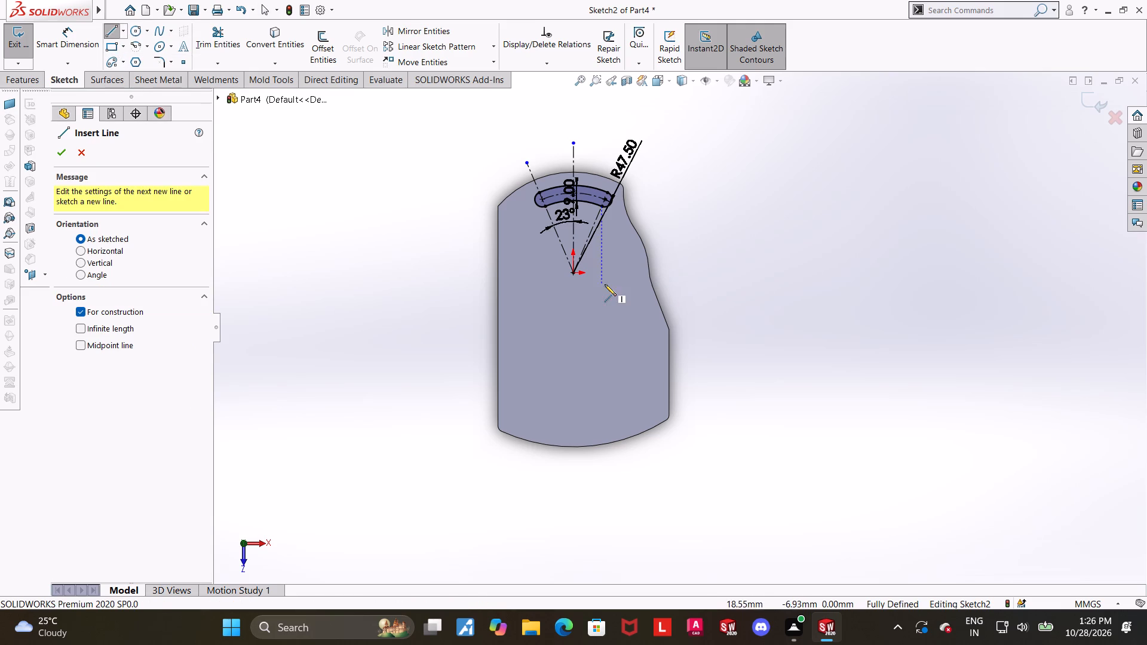
pyautogui.click(572, 272)
pyautogui.click(575, 467)
pyautogui.press('Escape')
pyautogui.press('Escape')
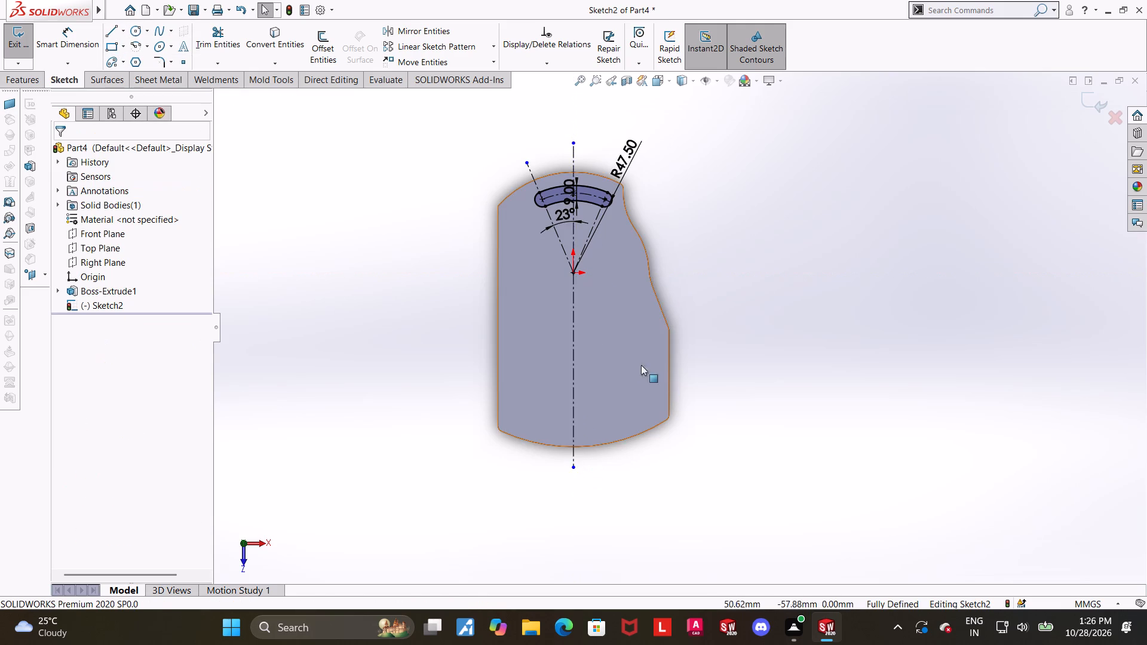
# Sketch a centerpoint arc slot centred on the origin near the plate's lower edge, about 88 mm radius and 16 mm wide.
pyautogui.scroll(-1, 623, 361)
pyautogui.click(118, 62)
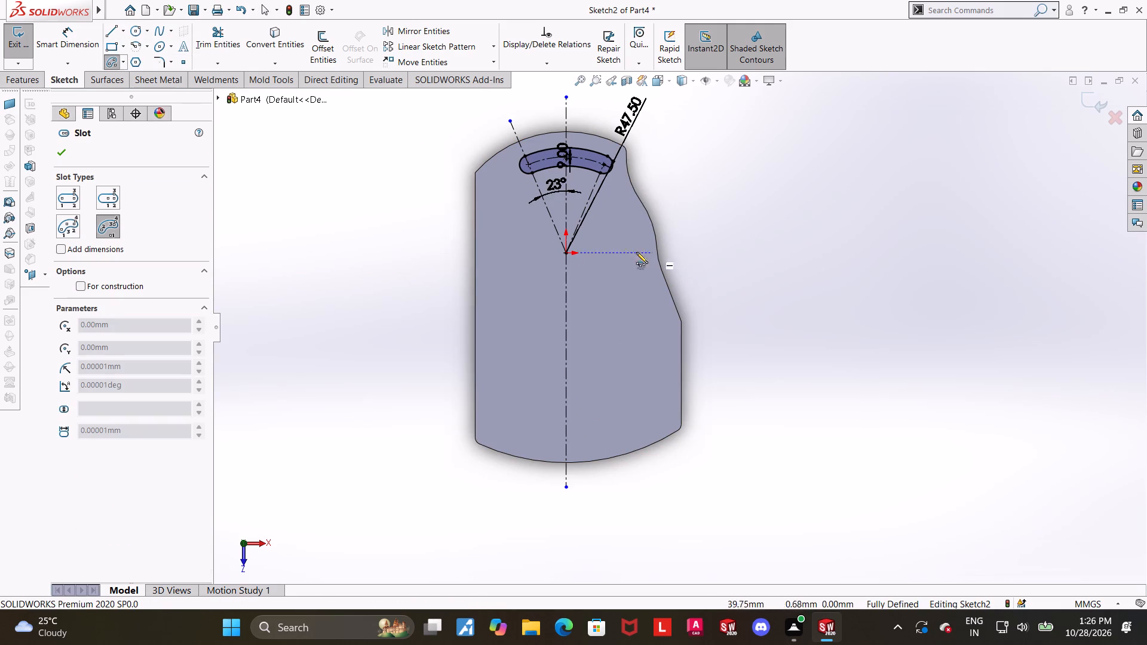
pyautogui.click(566, 256)
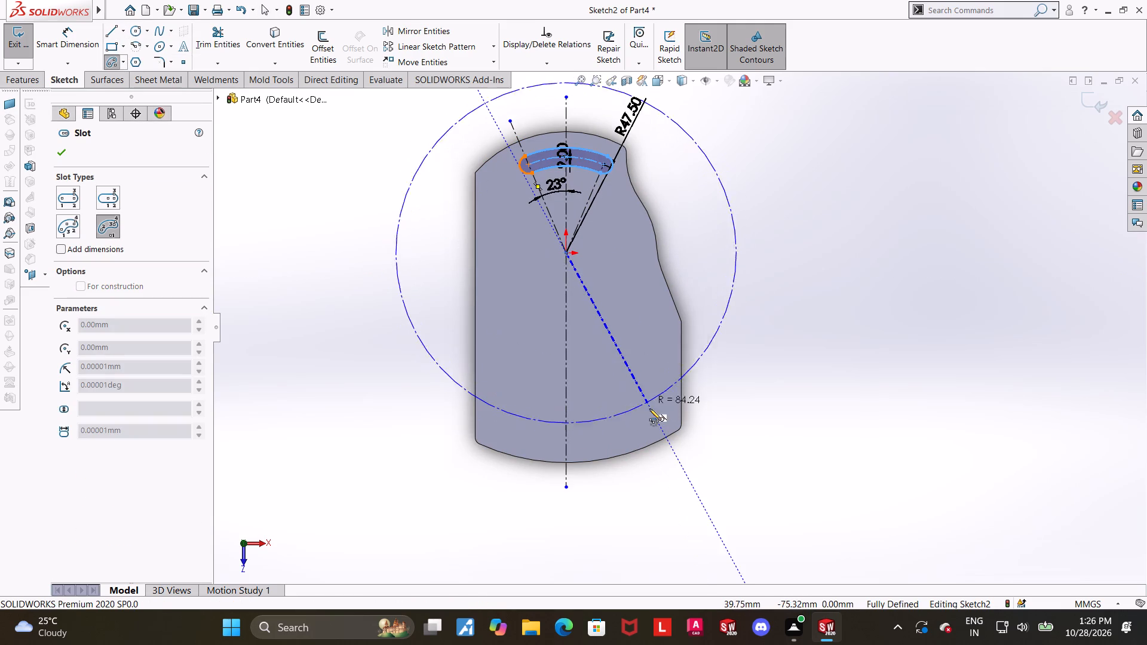
pyautogui.click(649, 409)
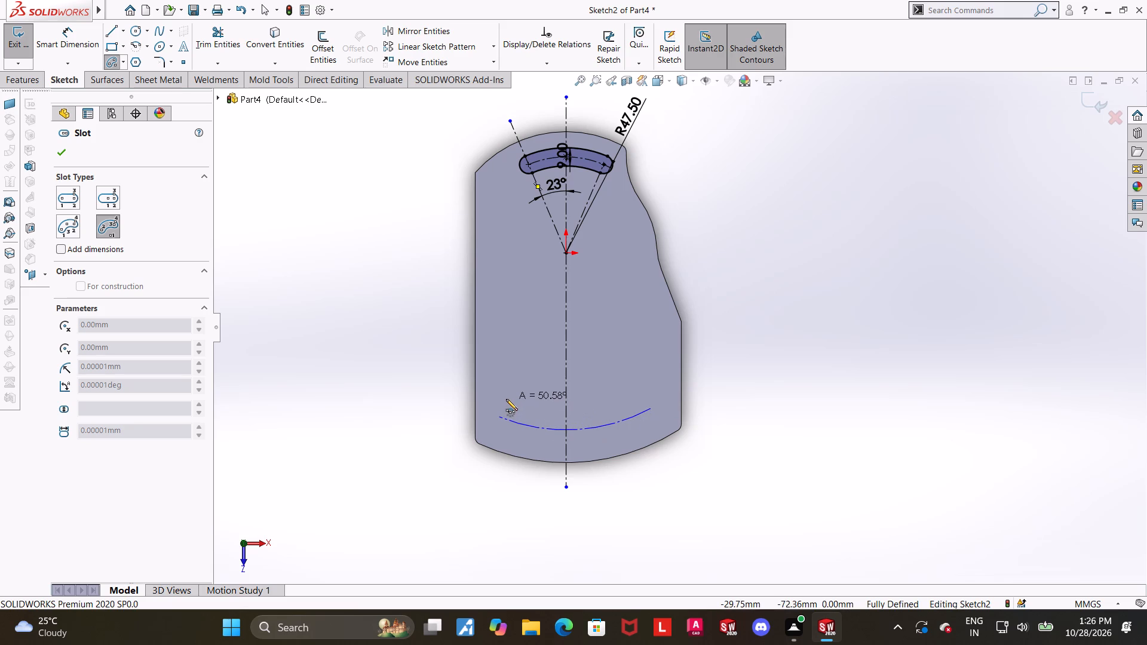
pyautogui.click(506, 399)
pyautogui.click(511, 404)
pyautogui.press('Escape')
pyautogui.press('Escape')
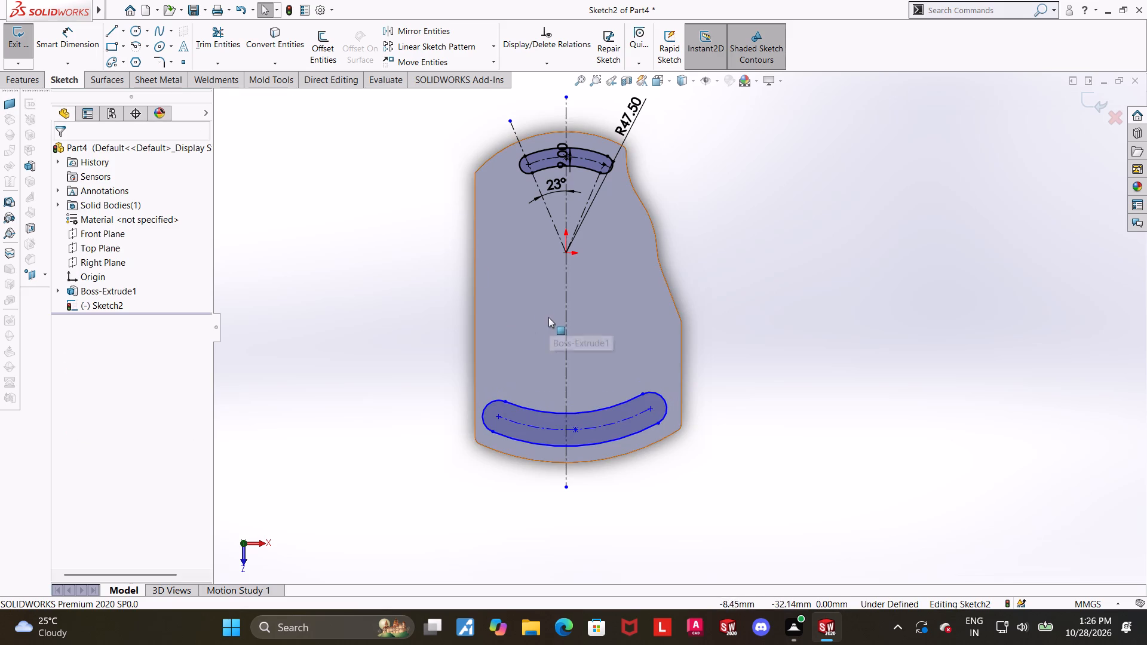
# Draw a centerline from the origin to the centre point of the lower slot's left end.
pyautogui.click(120, 35)
pyautogui.click(124, 67)
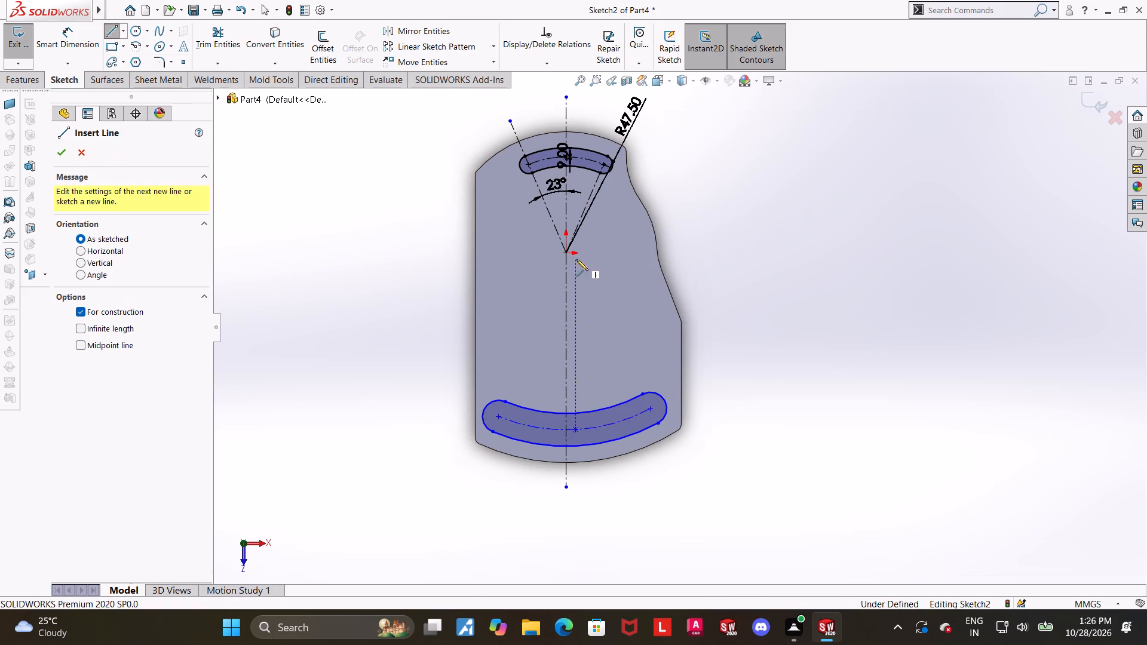
pyautogui.click(563, 253)
pyautogui.click(497, 417)
pyautogui.press('Escape')
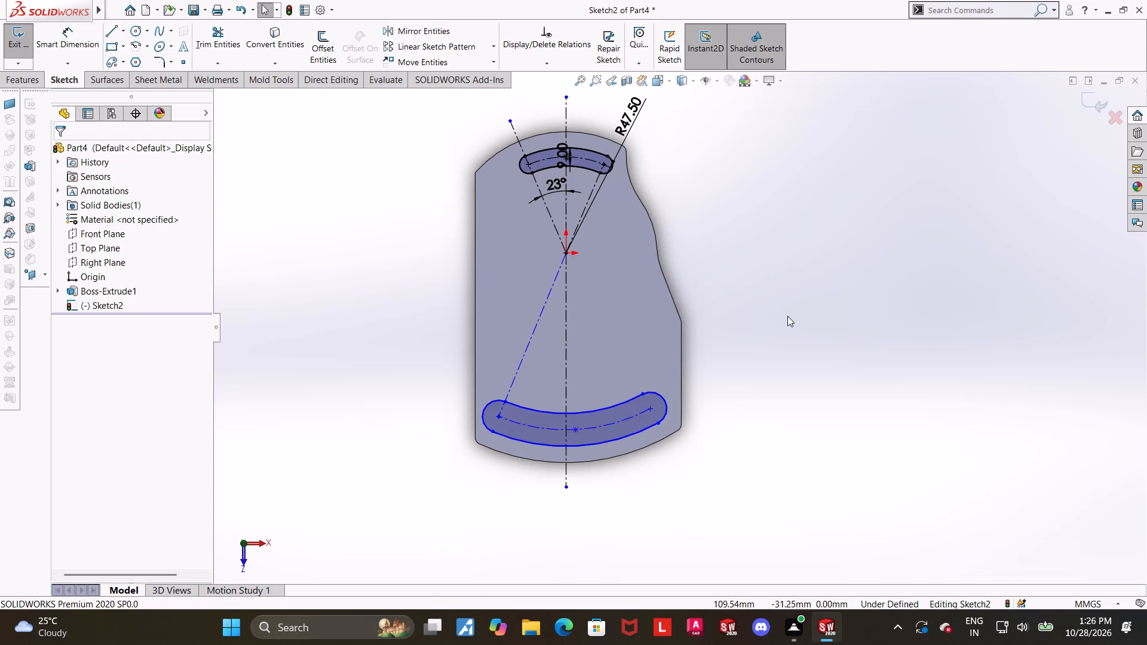
pyautogui.press('Escape')
# Dimension the angle between the lower slanted centerline and the vertical centerline and set it to 23°.
pyautogui.scroll(-1, 720, 321)
pyautogui.click(63, 41)
pyautogui.scroll(-2, 677, 318)
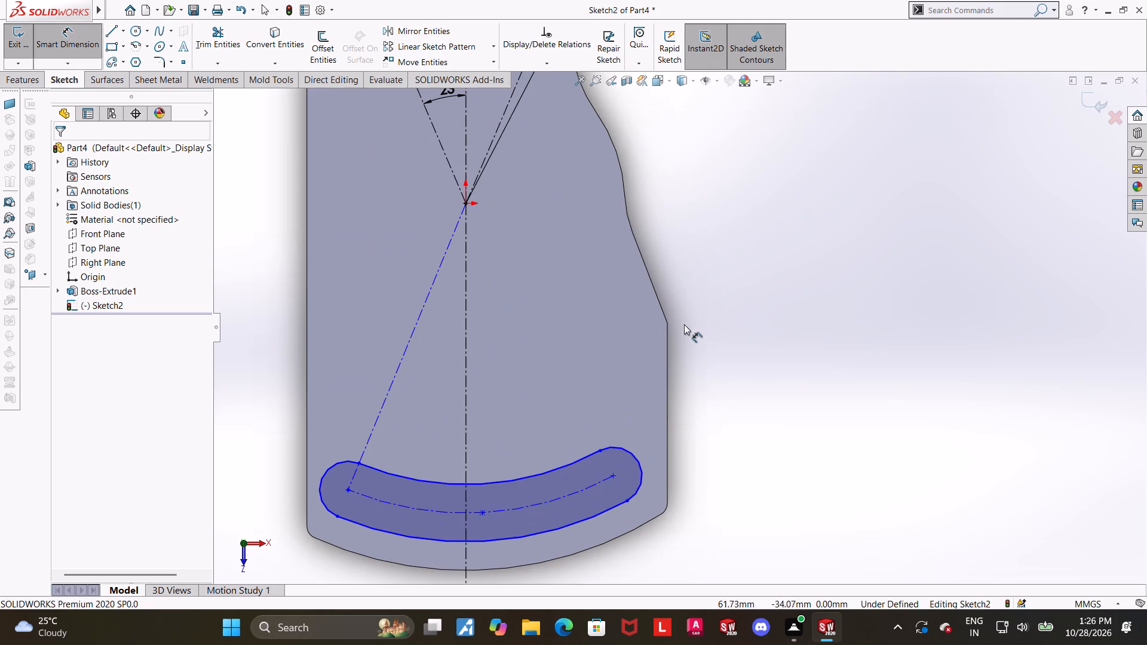
pyautogui.click(402, 363)
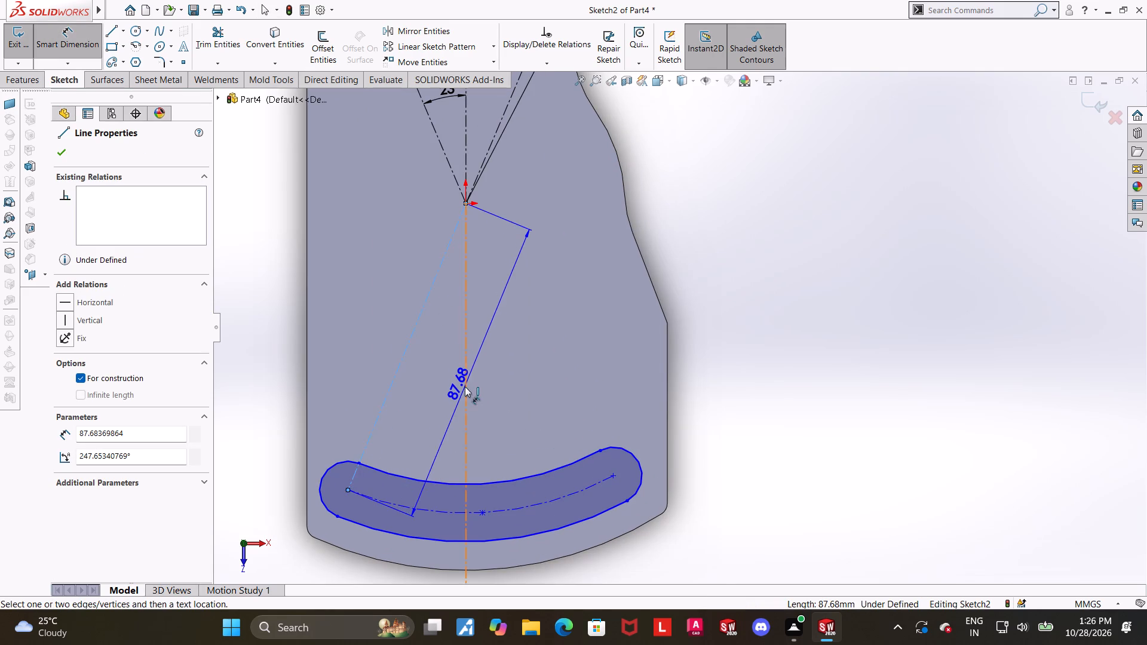
pyautogui.click(465, 388)
pyautogui.click(427, 392)
pyautogui.write('23')
pyautogui.press('Return')
pyautogui.press('Escape')
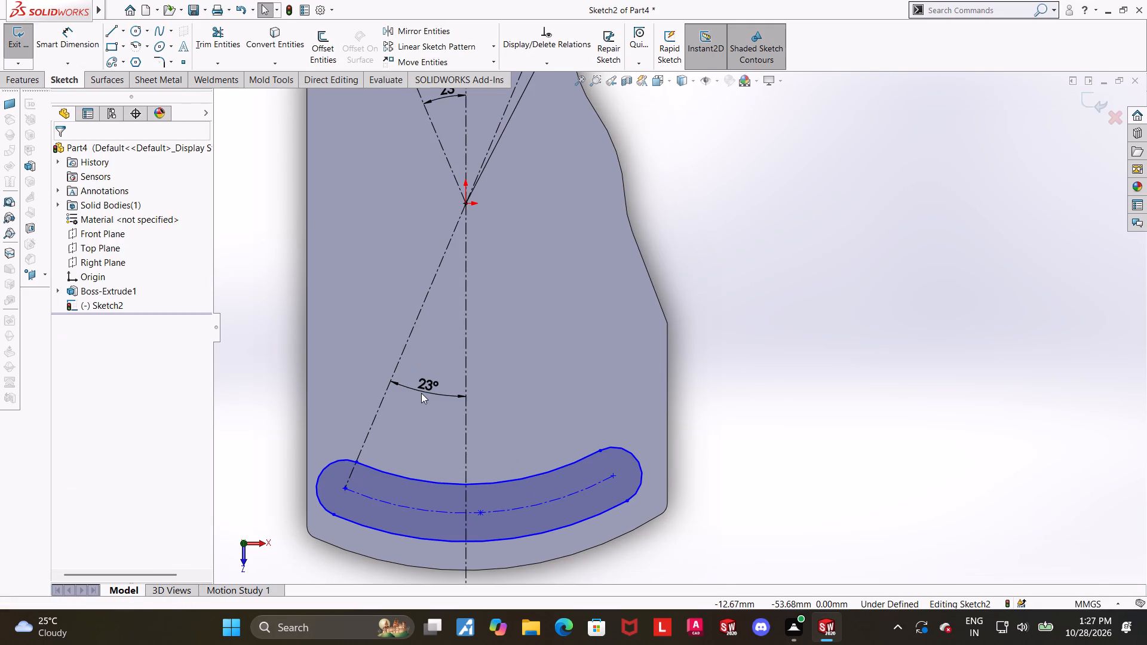
pyautogui.press('Escape')
pyautogui.click(811, 414)
# Dimension the lower slot's width between its inner and outer arcs and set it to 9 mm.
pyautogui.scroll(3, 760, 482)
pyautogui.scroll(-3, 625, 466)
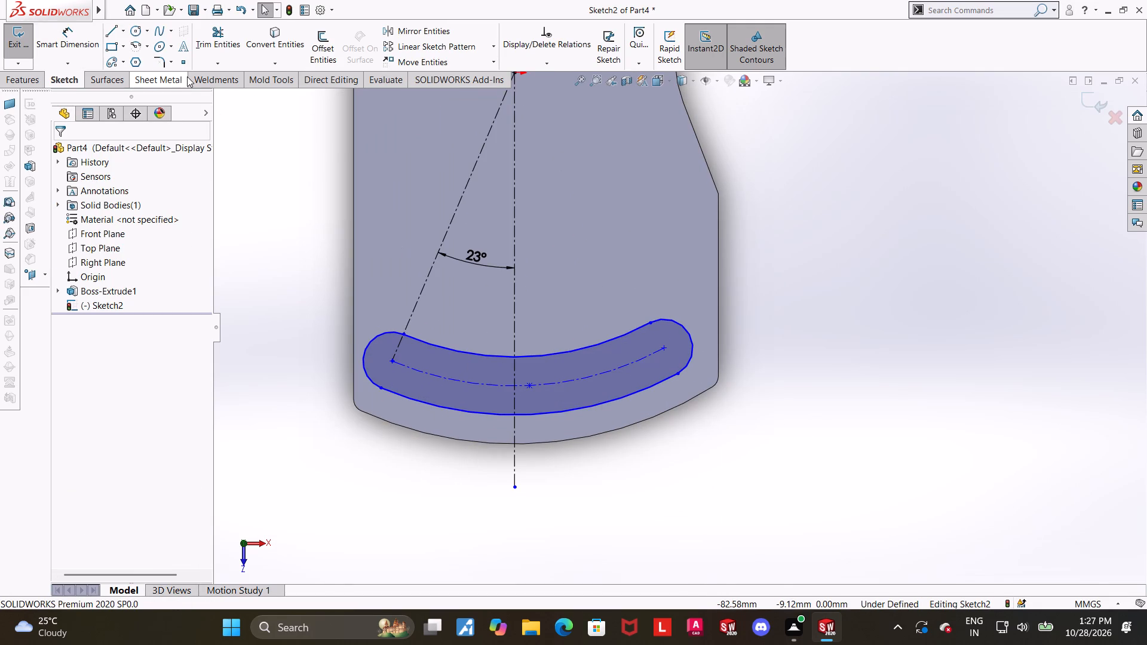
pyautogui.click(82, 34)
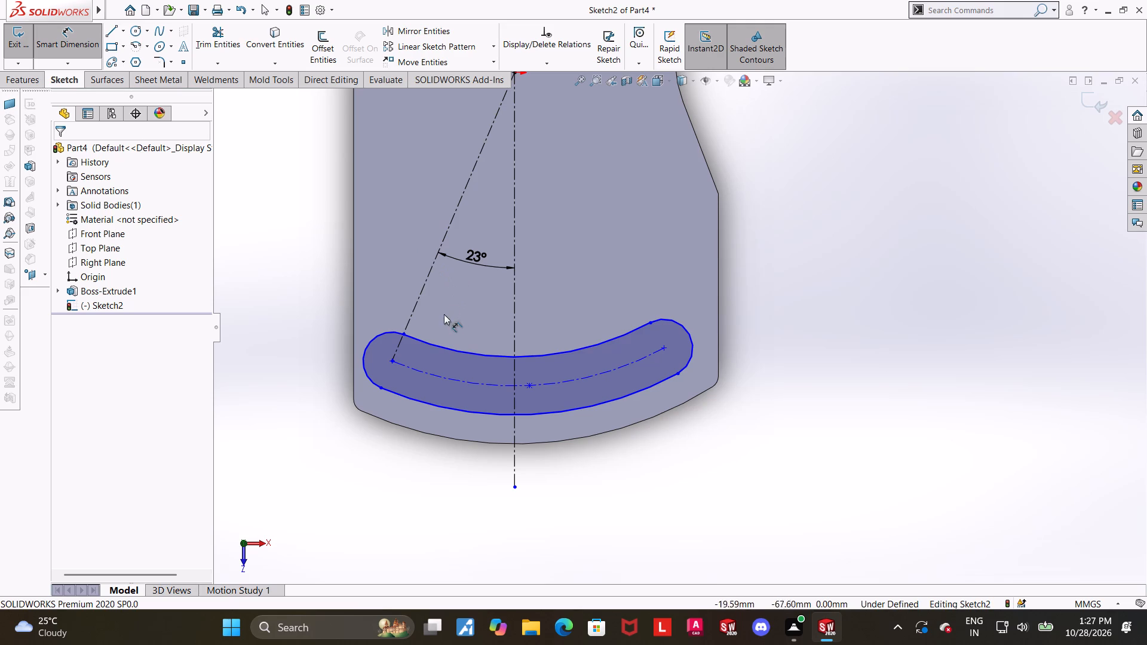
pyautogui.click(561, 352)
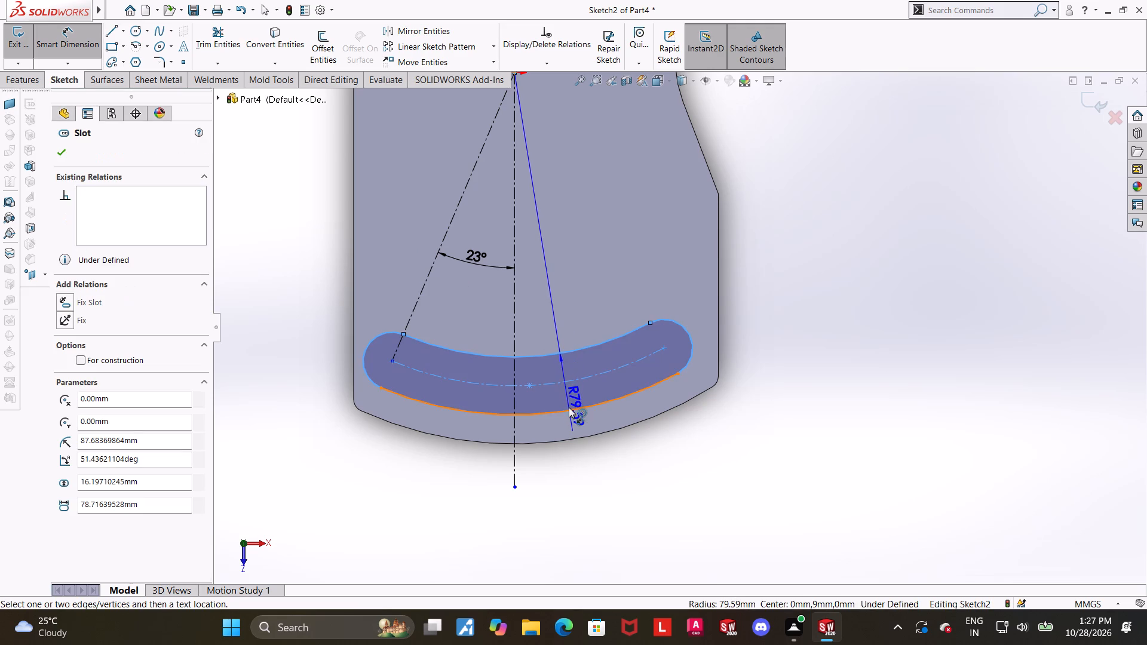
pyautogui.click(569, 407)
pyautogui.click(568, 391)
pyautogui.press('9')
pyautogui.press('Return')
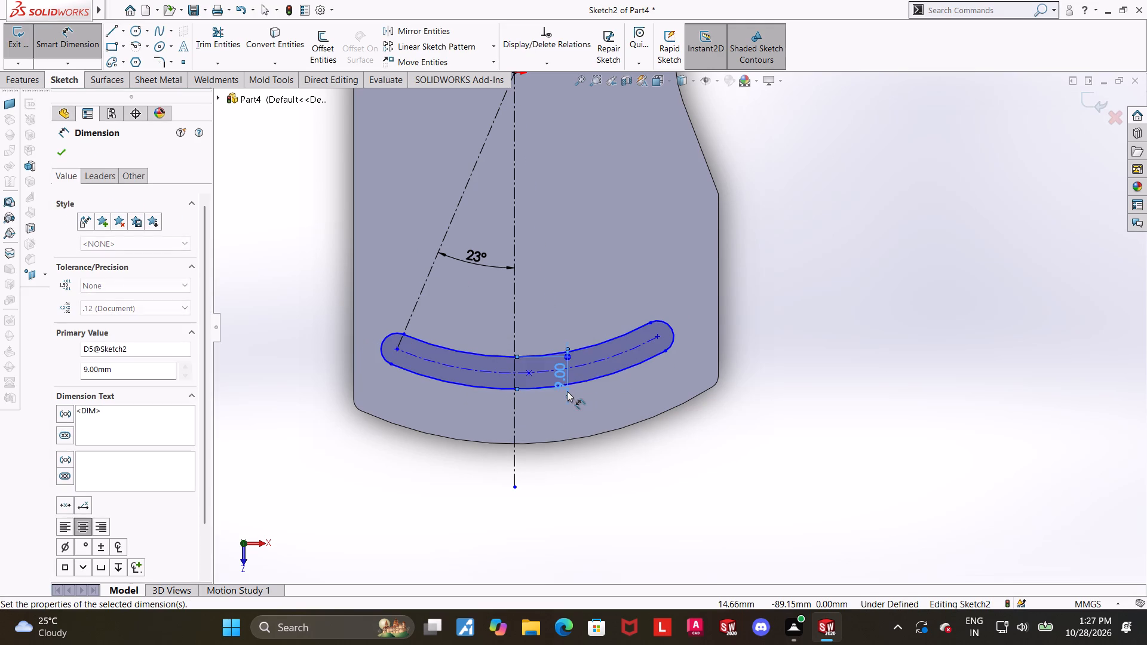
pyautogui.press('Escape')
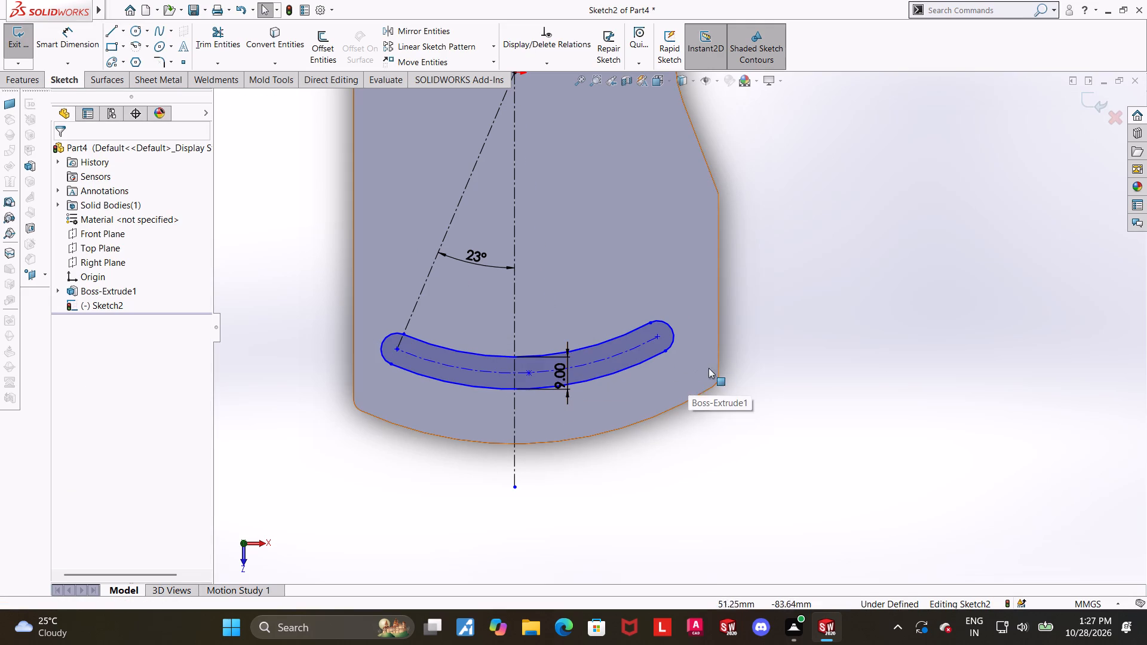
pyautogui.click(823, 388)
# Make the midpoint of the lower slot's centre arc coincident with the vertical centerline.
pyautogui.scroll(-2, 467, 330)
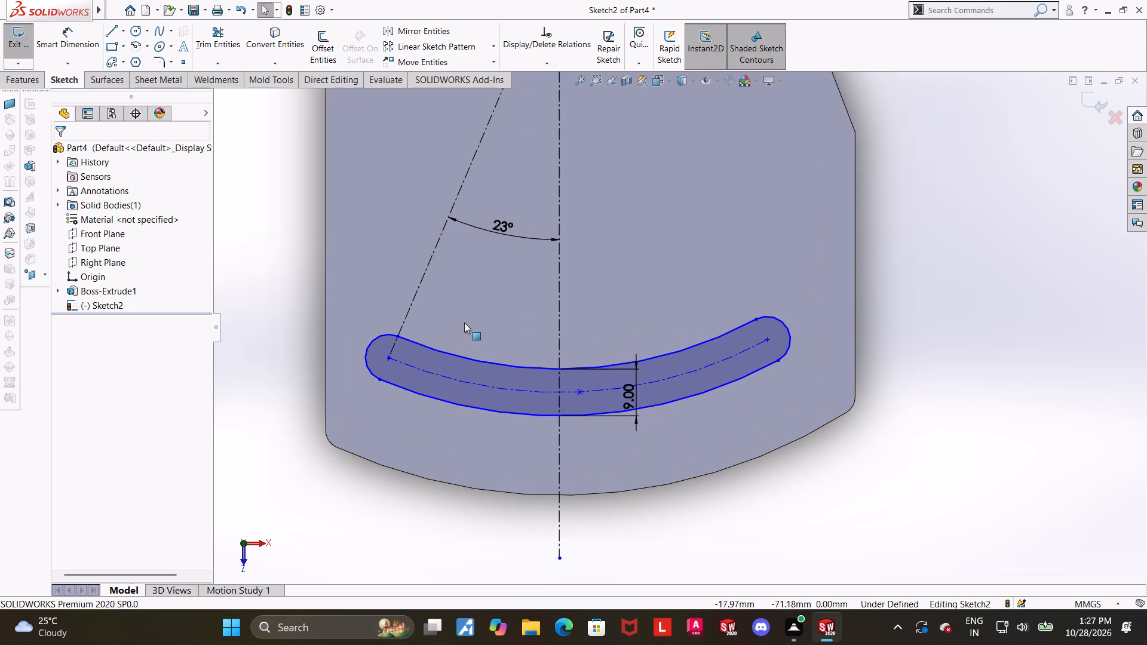
pyautogui.scroll(-1, 461, 327)
pyautogui.scroll(3, 461, 327)
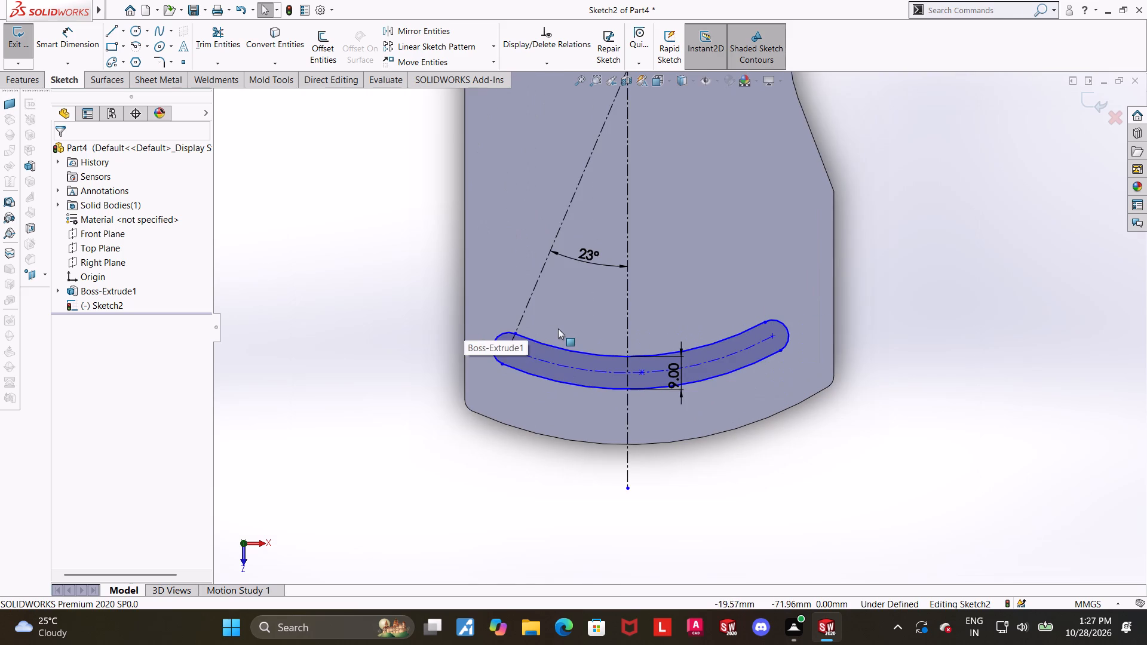
pyautogui.press('Escape')
pyautogui.scroll(1, 558, 328)
pyautogui.click(913, 231)
pyautogui.scroll(-1, 790, 220)
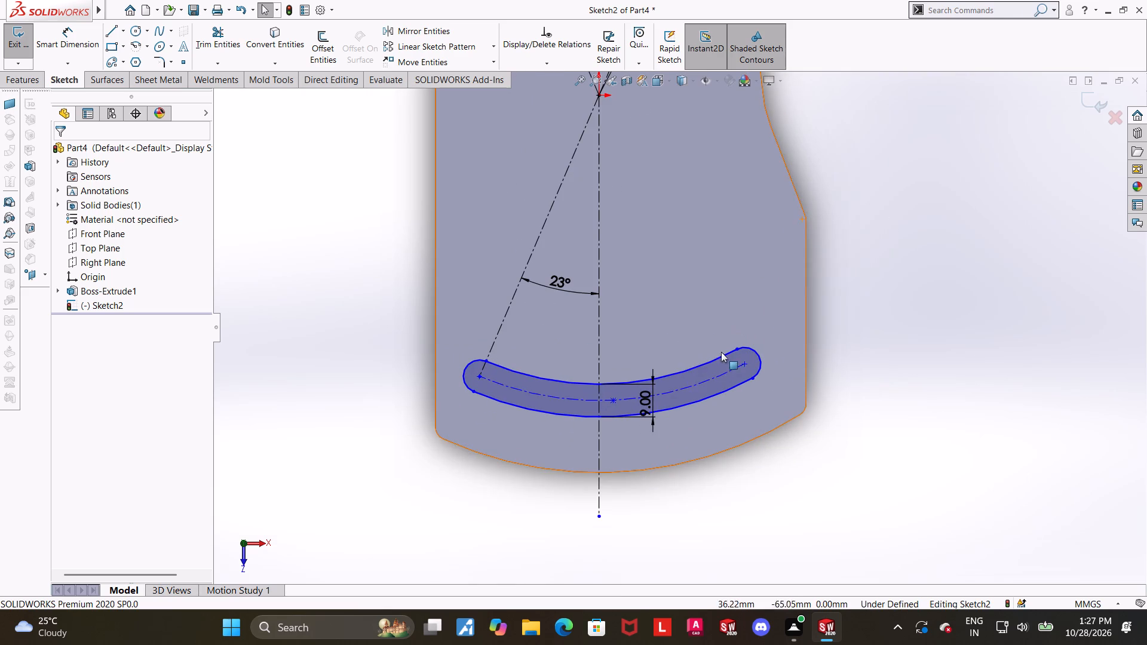
pyautogui.keyDown('ctrl'); pyautogui.click(615, 400); pyautogui.keyUp('ctrl')
pyautogui.keyDown('ctrl'); pyautogui.click(600, 441); pyautogui.keyUp('ctrl')
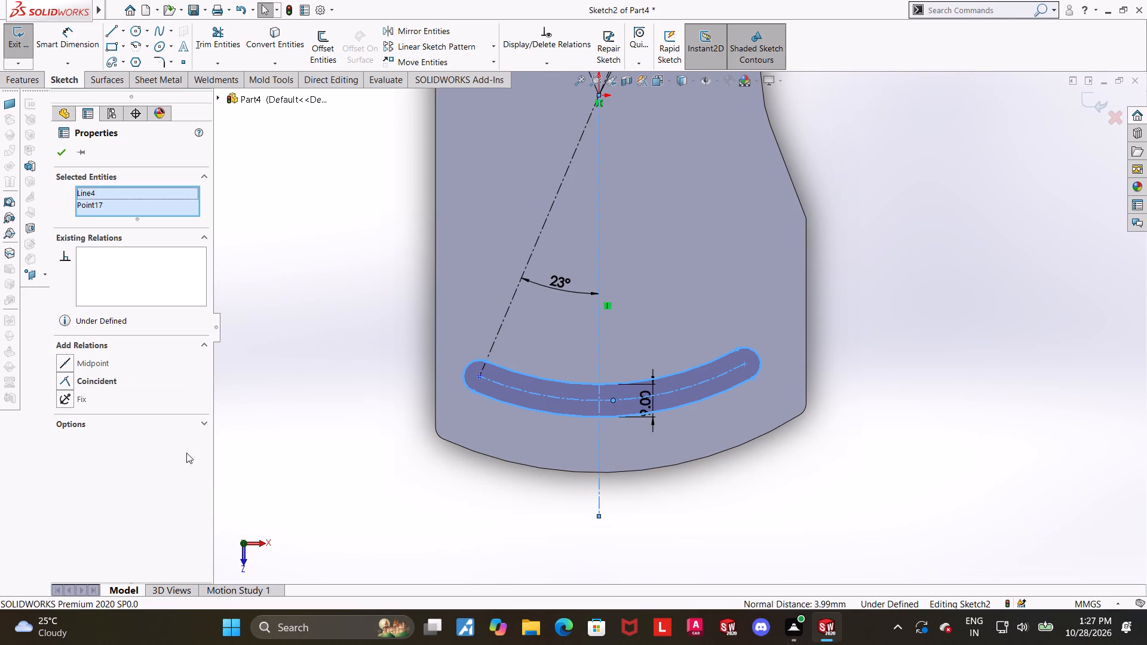
pyautogui.click(68, 376)
pyautogui.click(900, 344)
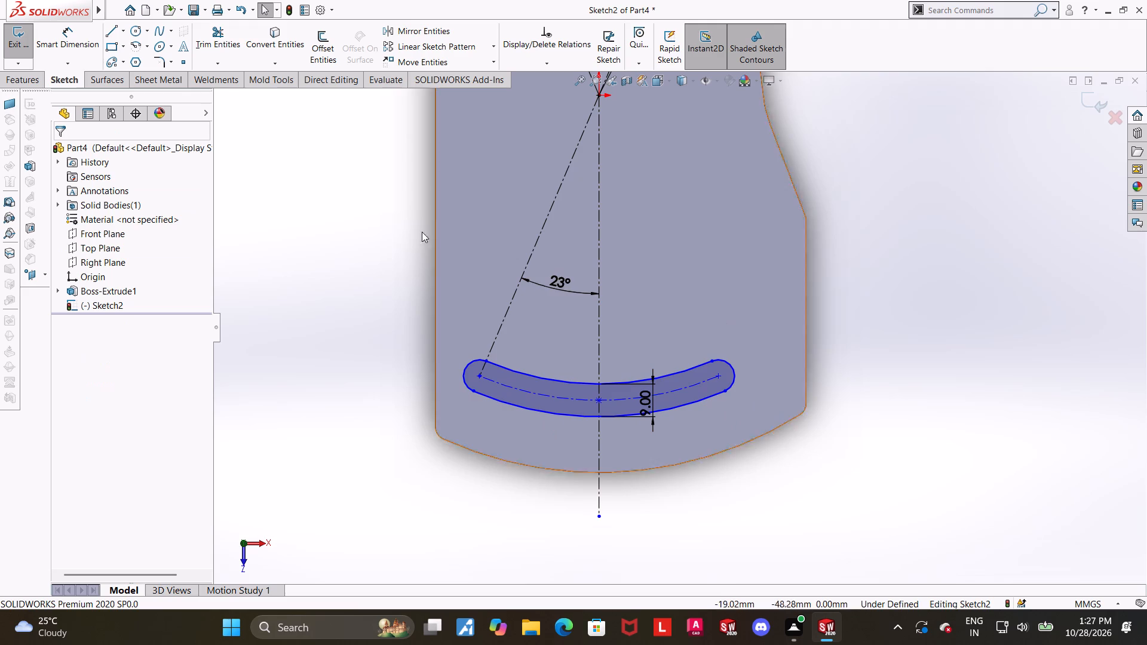
# Dimension the radius of the lower slot's centre arc and set it to 93.5 mm.
pyautogui.click(82, 44)
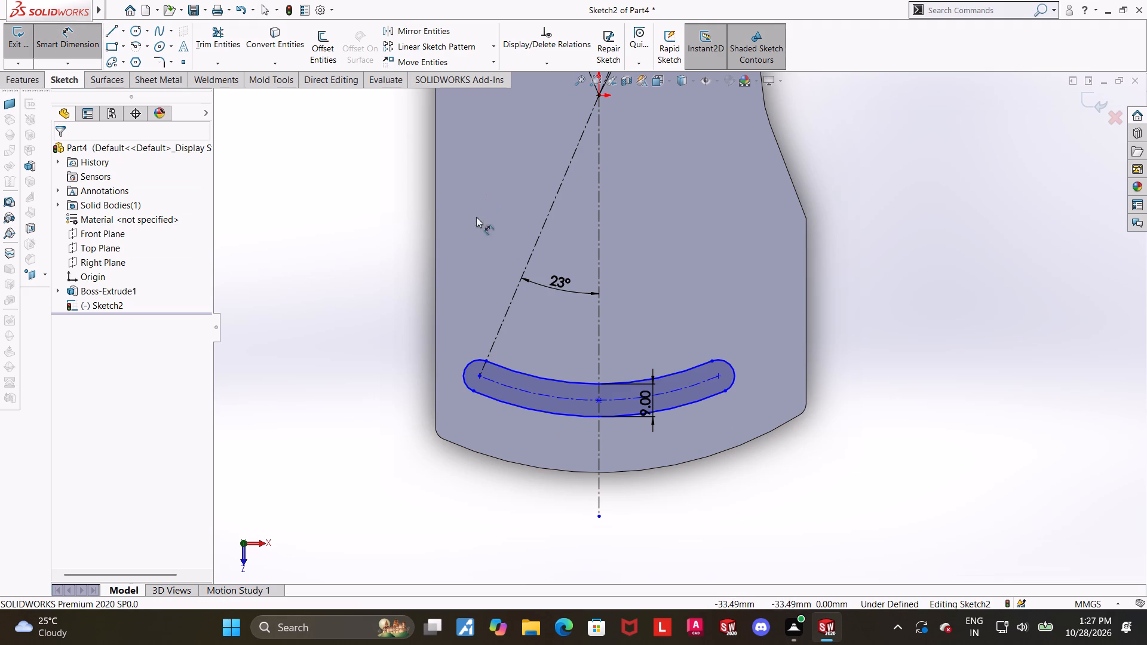
pyautogui.click(498, 384)
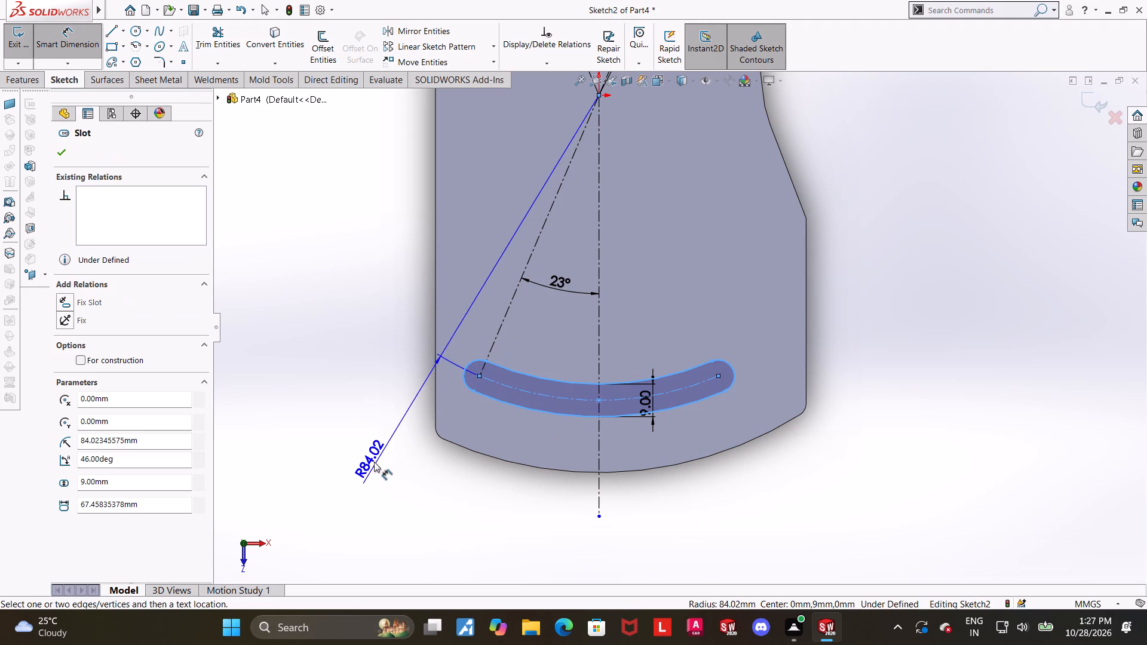
pyautogui.click(364, 460)
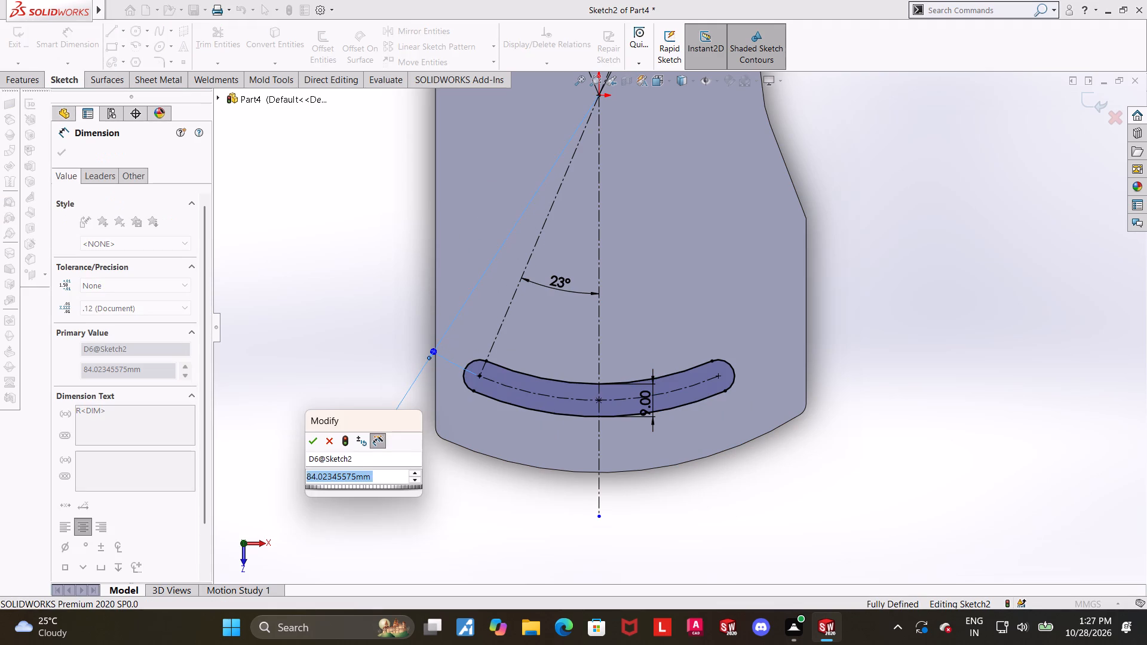
pyautogui.write('93.5')
pyautogui.press('Return')
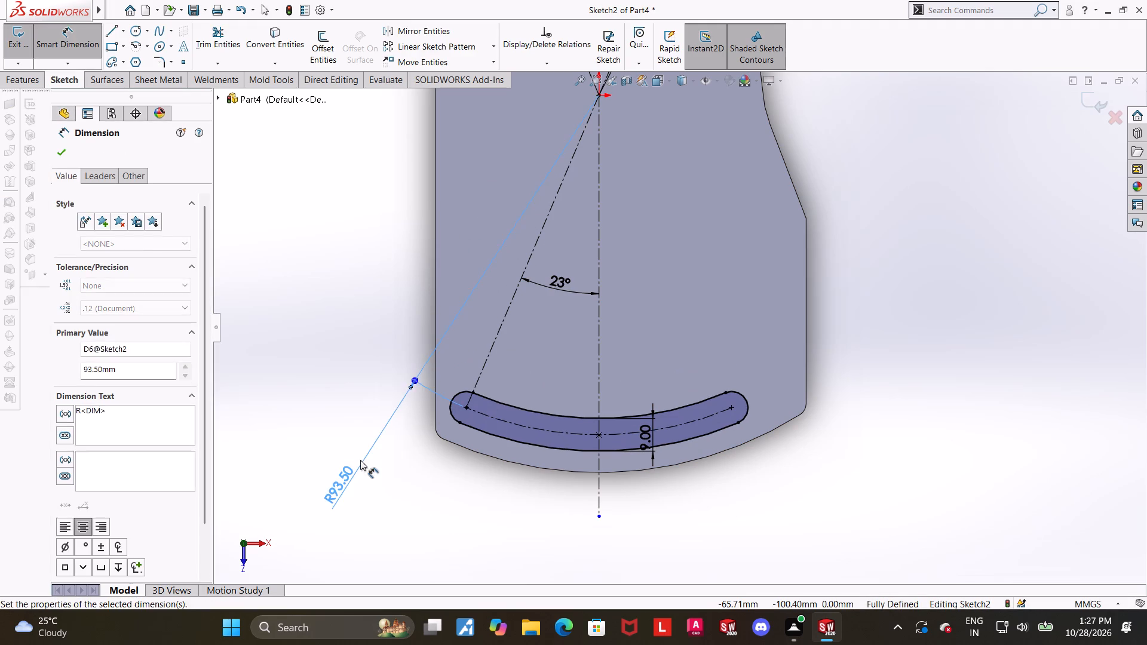
pyautogui.press('Escape')
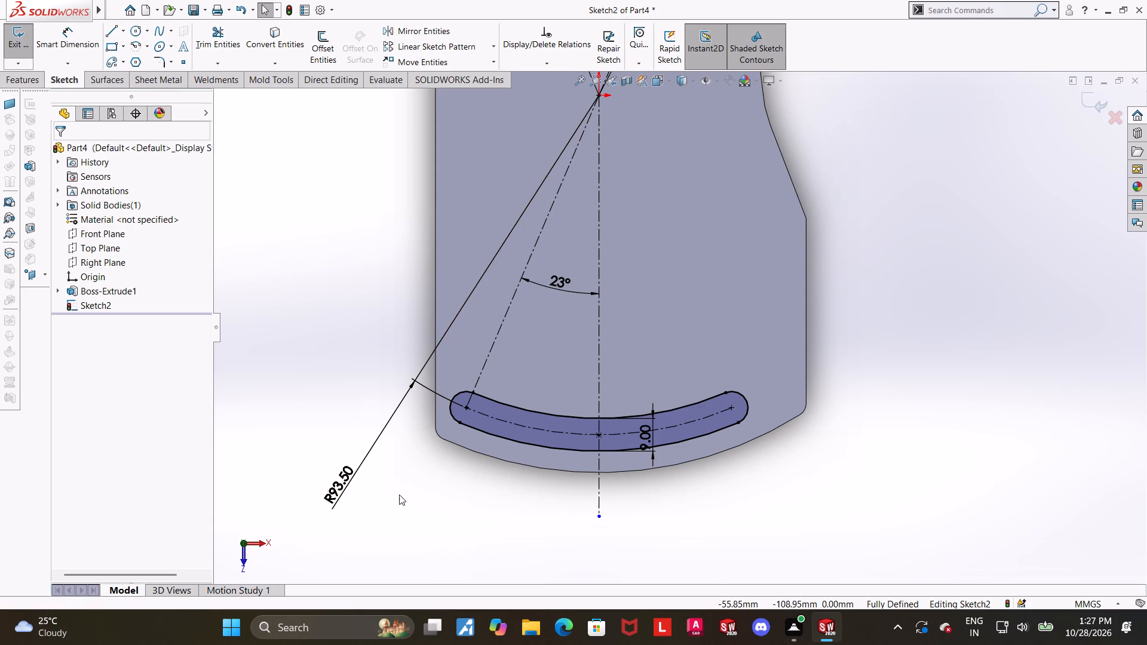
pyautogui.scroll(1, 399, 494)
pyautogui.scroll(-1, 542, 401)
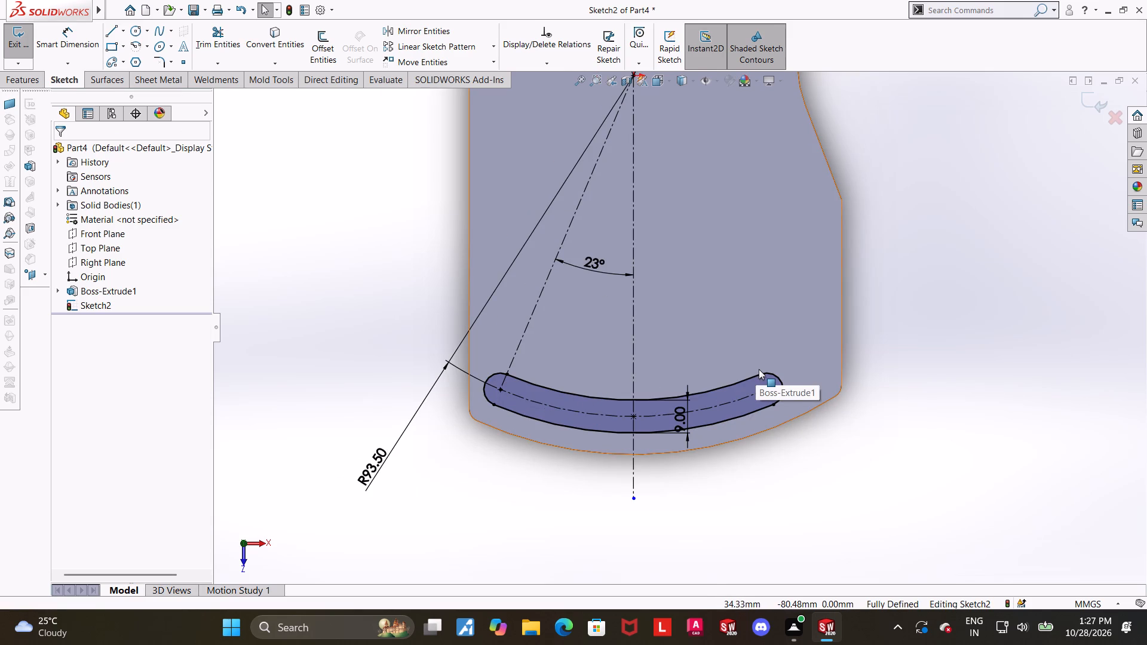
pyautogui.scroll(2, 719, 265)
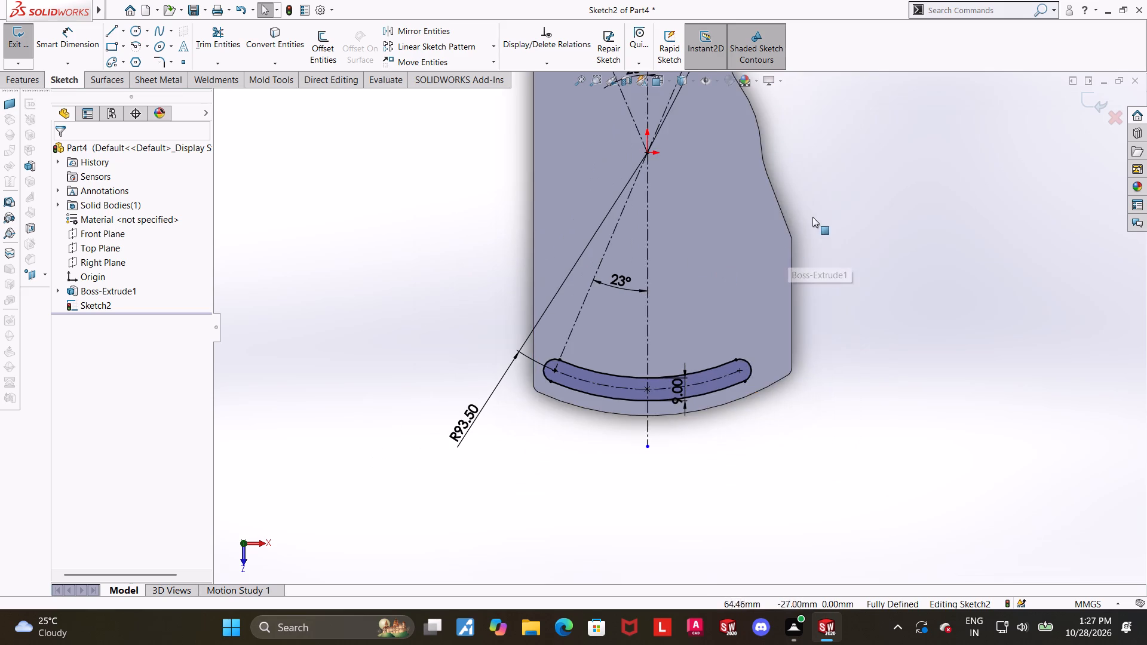
# Draw a centerline from the origin to the right end of the lower slot's centre arc.
pyautogui.scroll(-2, 729, 199)
pyautogui.click(120, 33)
pyautogui.click(142, 68)
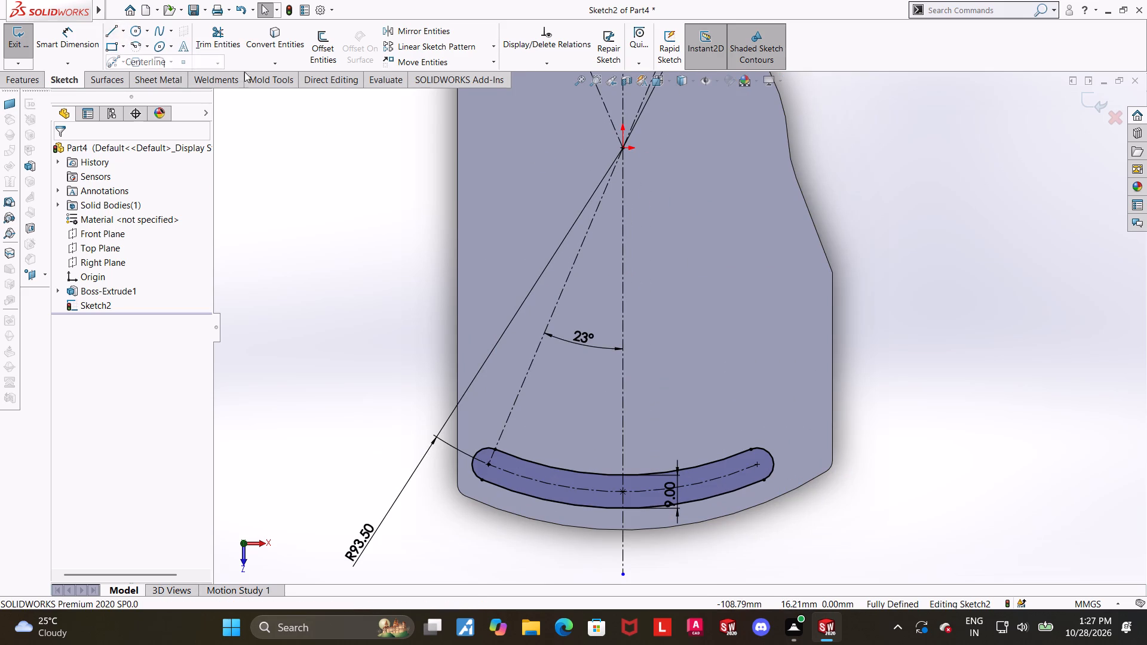
pyautogui.click(623, 149)
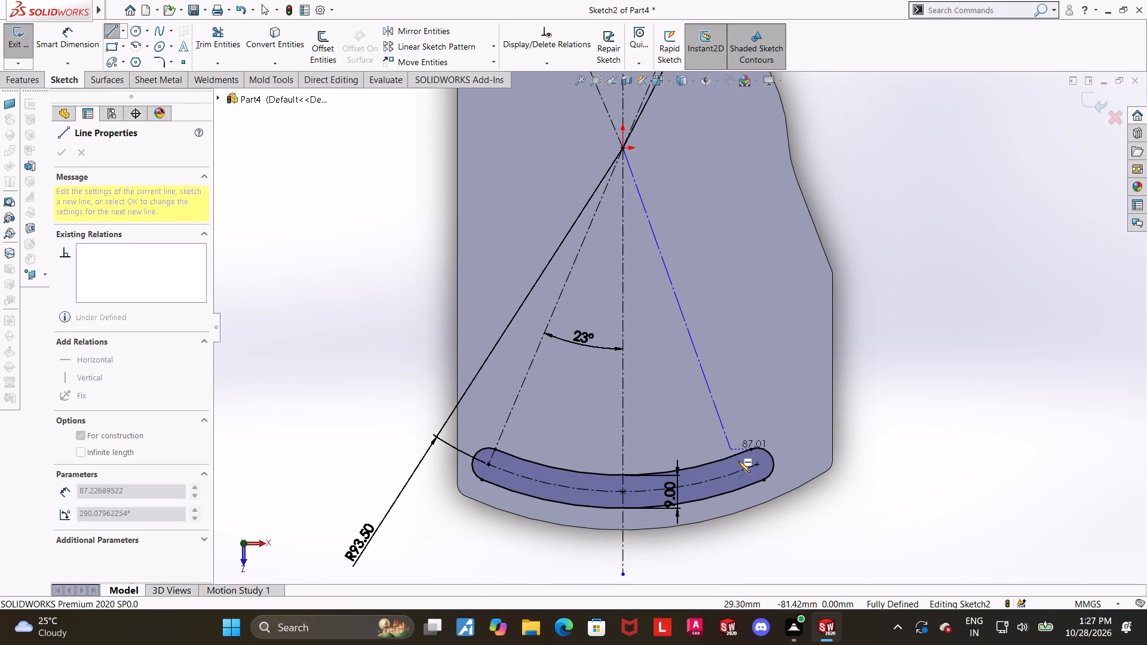
pyautogui.click(755, 468)
pyautogui.press('Escape')
pyautogui.press('Escape')
pyautogui.press('Escape')
# Check the angle between the vertical centerline and the lower right slanted centerline using a trial dimension, without placing it.
pyautogui.click(51, 35)
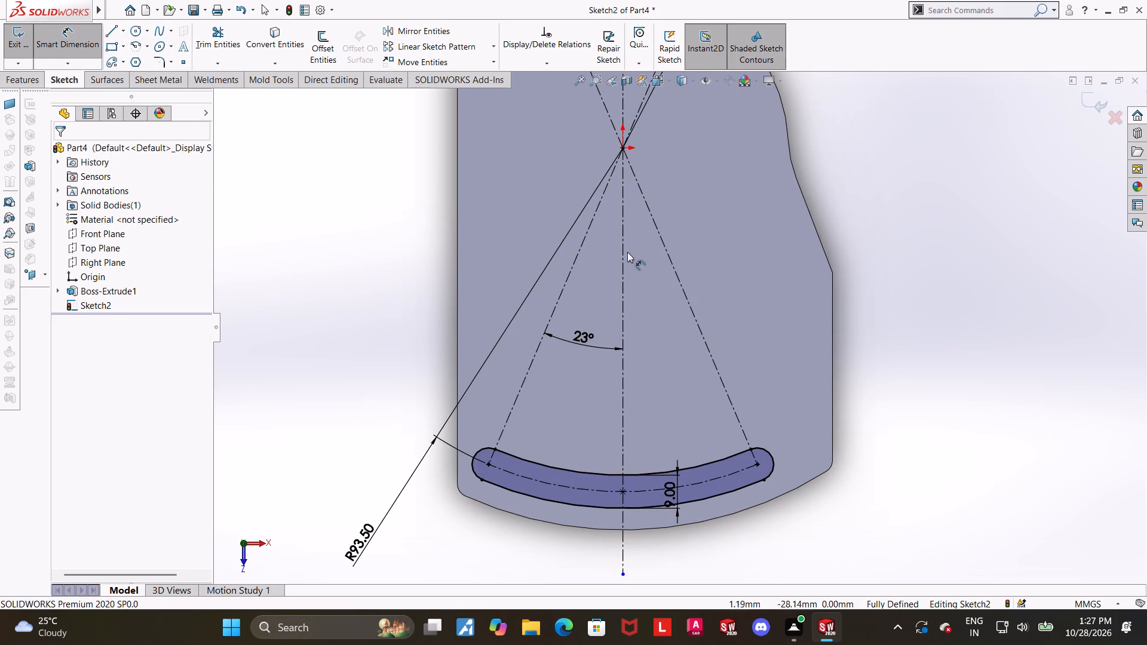
pyautogui.click(624, 282)
pyautogui.click(683, 285)
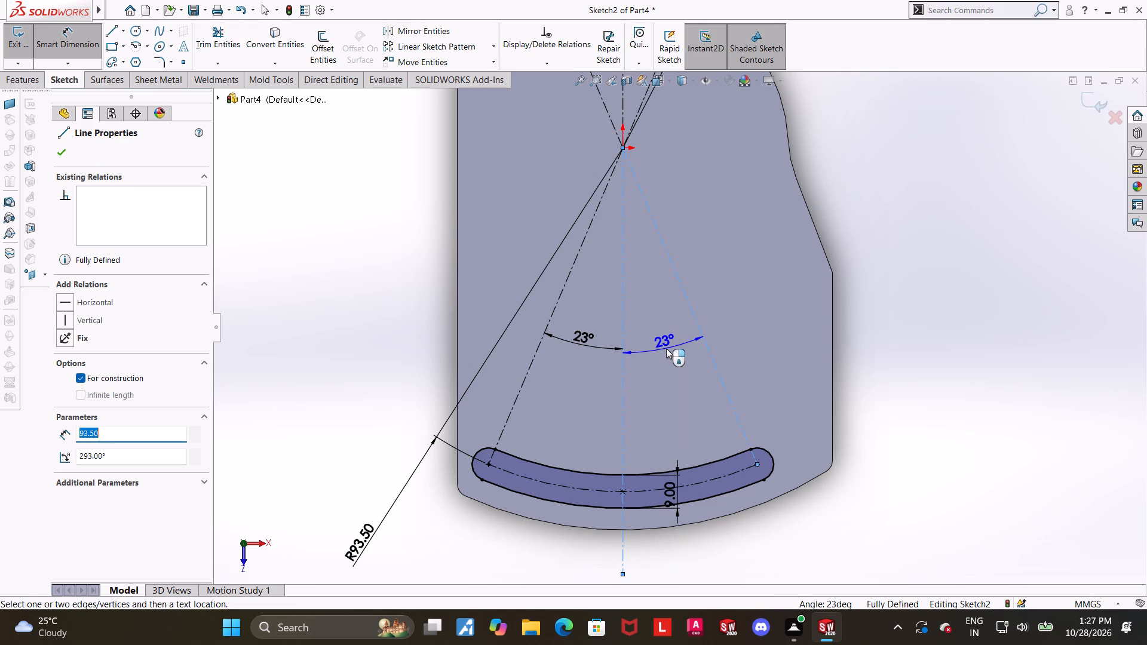
pyautogui.press('Escape')
pyautogui.press('Escape')
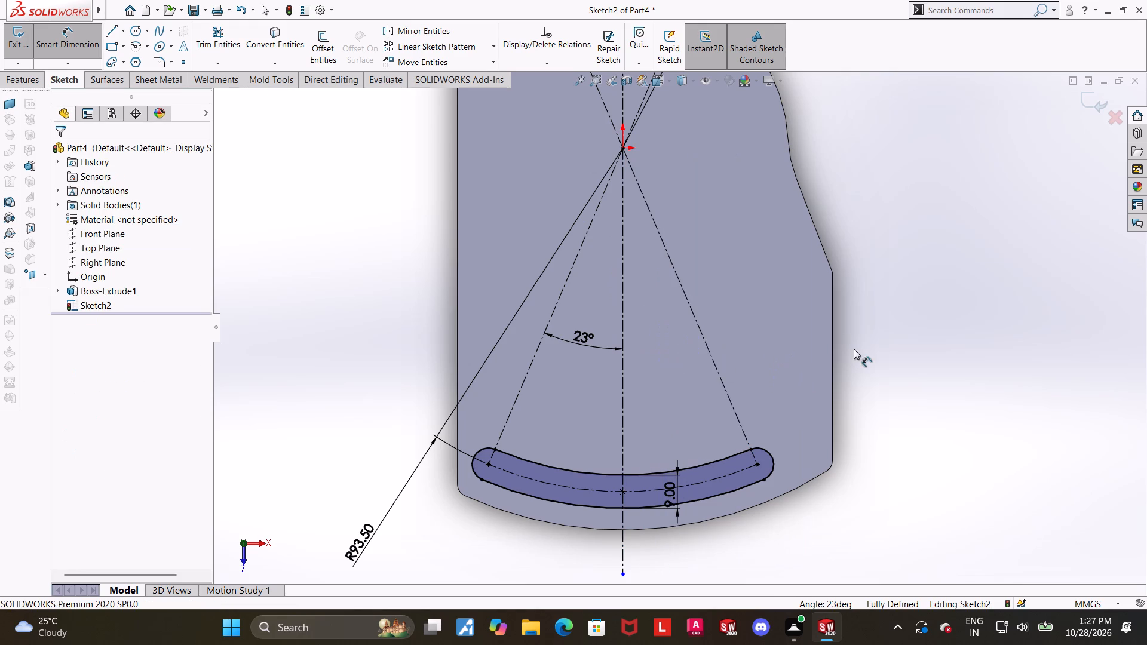
# Reposition the lower slot's 9 mm width dimension closer to the vertical centerline.
pyautogui.scroll(1, 859, 357)
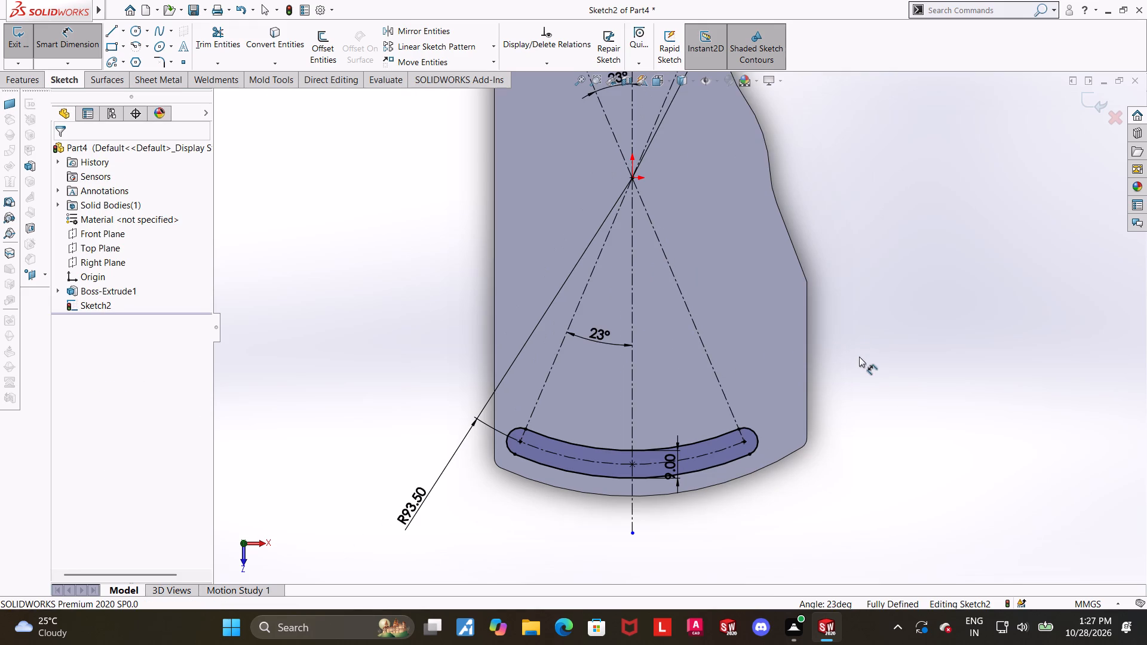
pyautogui.moveTo(671, 469); pyautogui.dragTo(639, 468)
pyautogui.press('Escape')
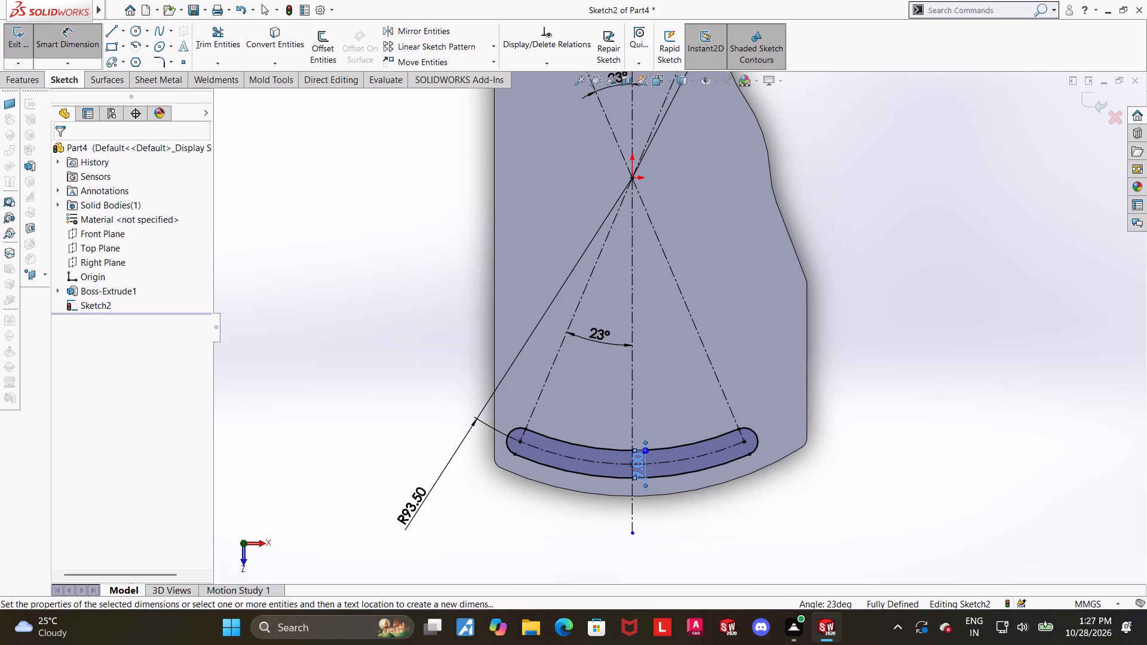
pyautogui.press('Escape')
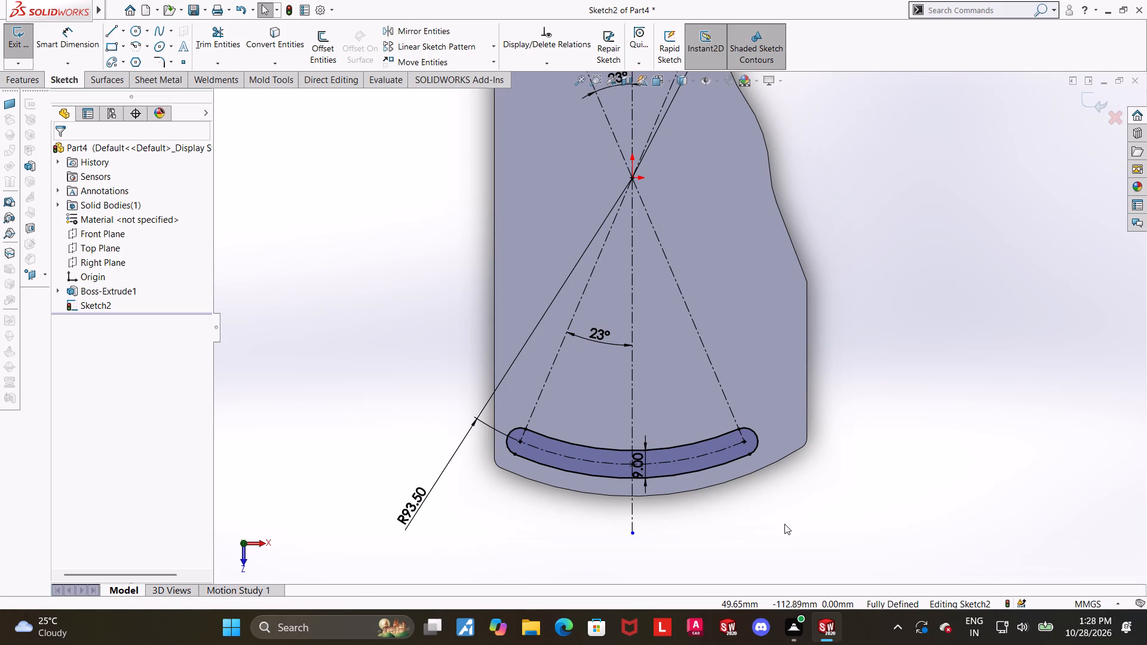
# Exit the slot sketch and use Extruded Cut to cut both arc slots through the plate.
pyautogui.scroll(1, 664, 469)
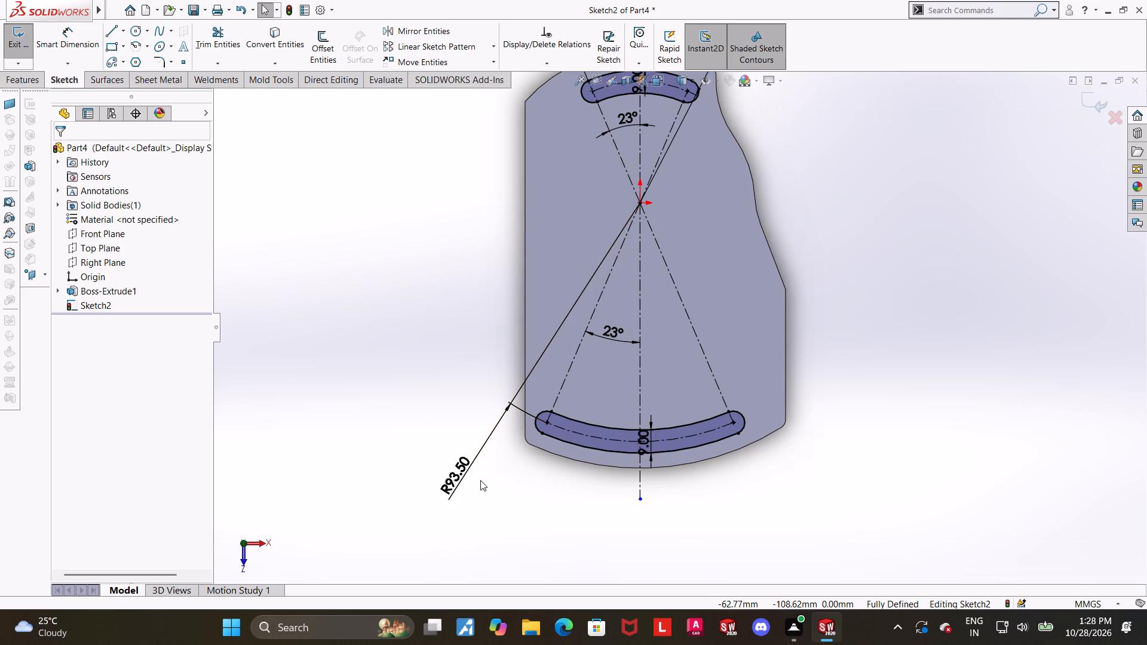
pyautogui.scroll(-1, 477, 471)
pyautogui.scroll(2, 961, 336)
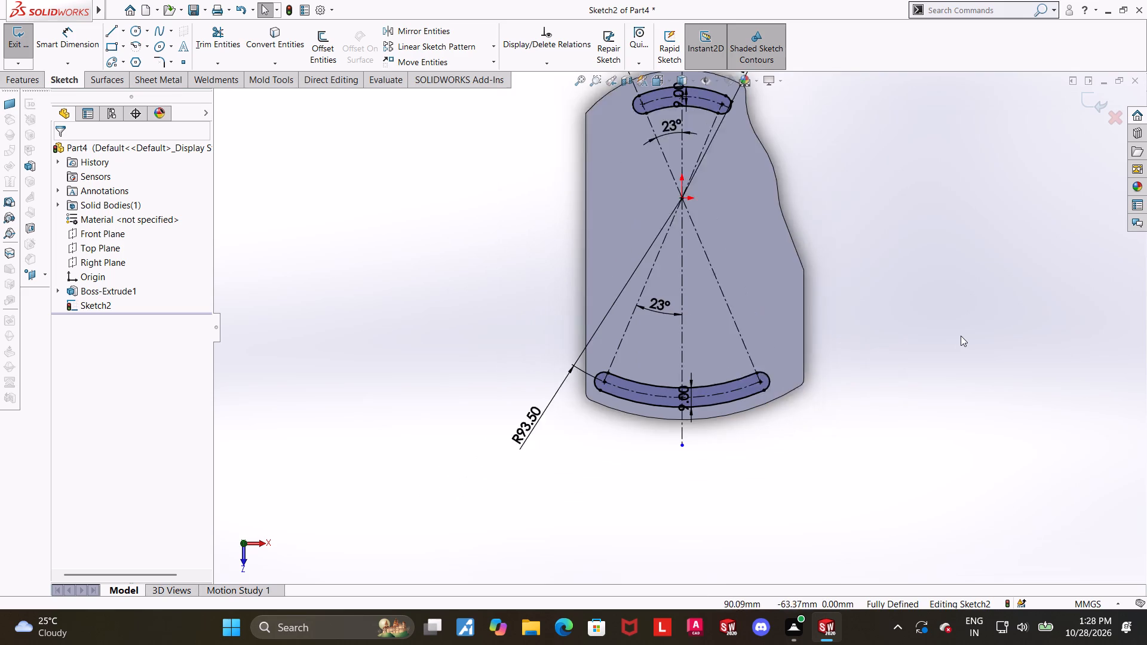
pyautogui.scroll(1, 961, 336)
pyautogui.scroll(-1, 781, 229)
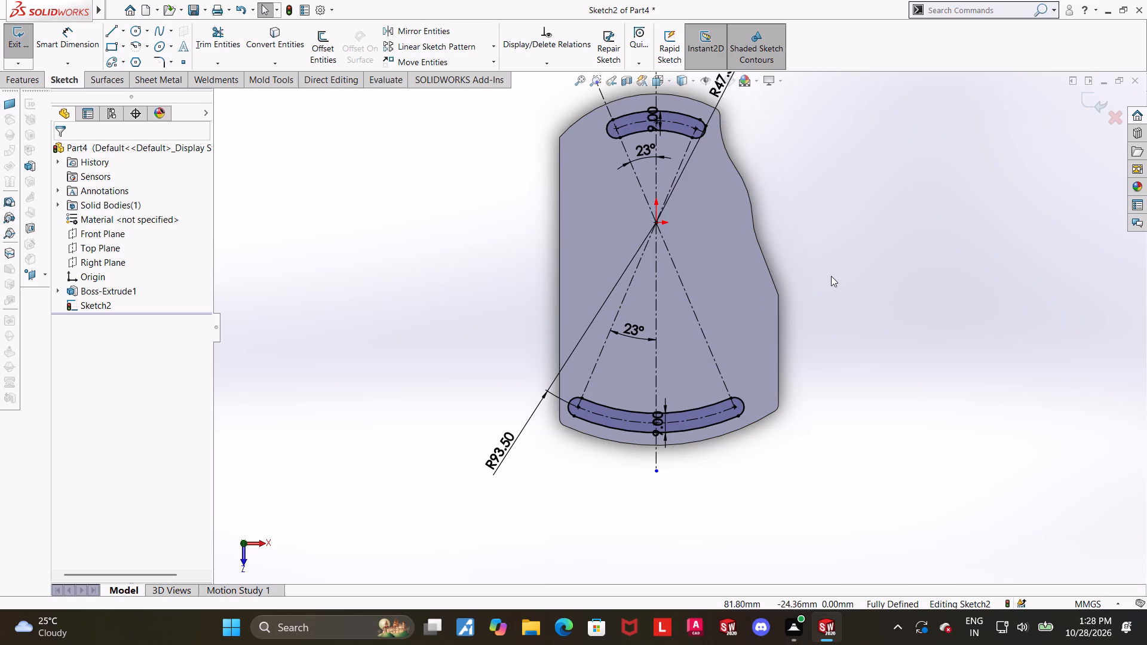
pyautogui.scroll(1, 806, 287)
pyautogui.scroll(-2, 761, 269)
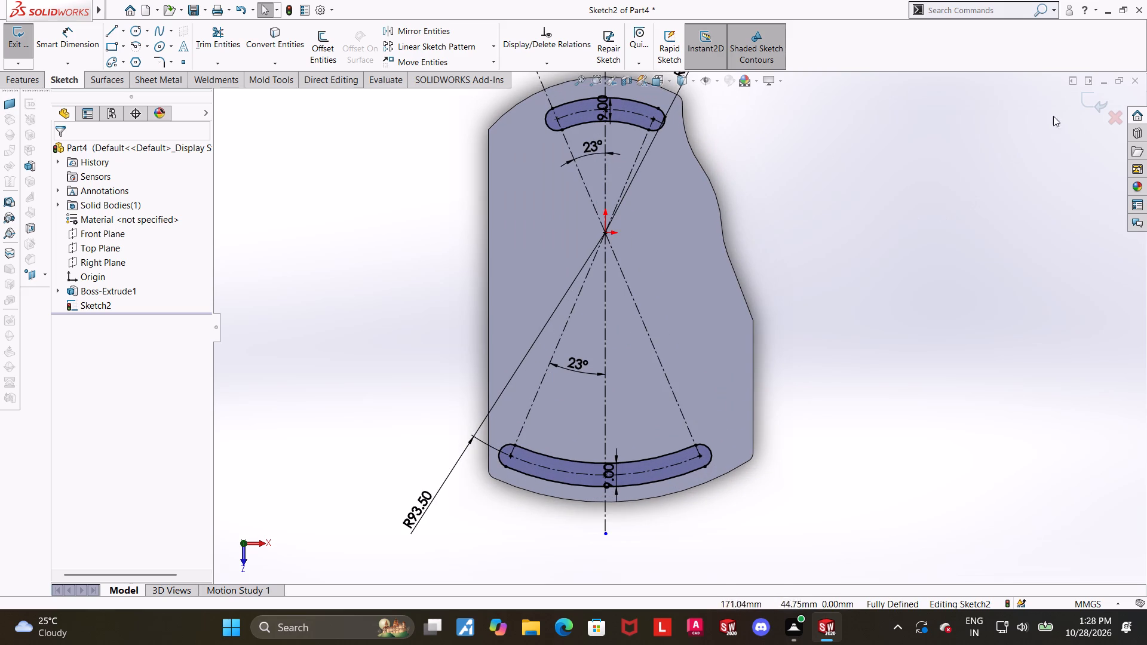
pyautogui.click(1080, 96)
pyautogui.moveTo(952, 244); pyautogui.dragTo(943, 211, button='middle')
pyautogui.moveTo(691, 451); pyautogui.dragTo(743, 294, button='middle')
pyautogui.click(219, 33)
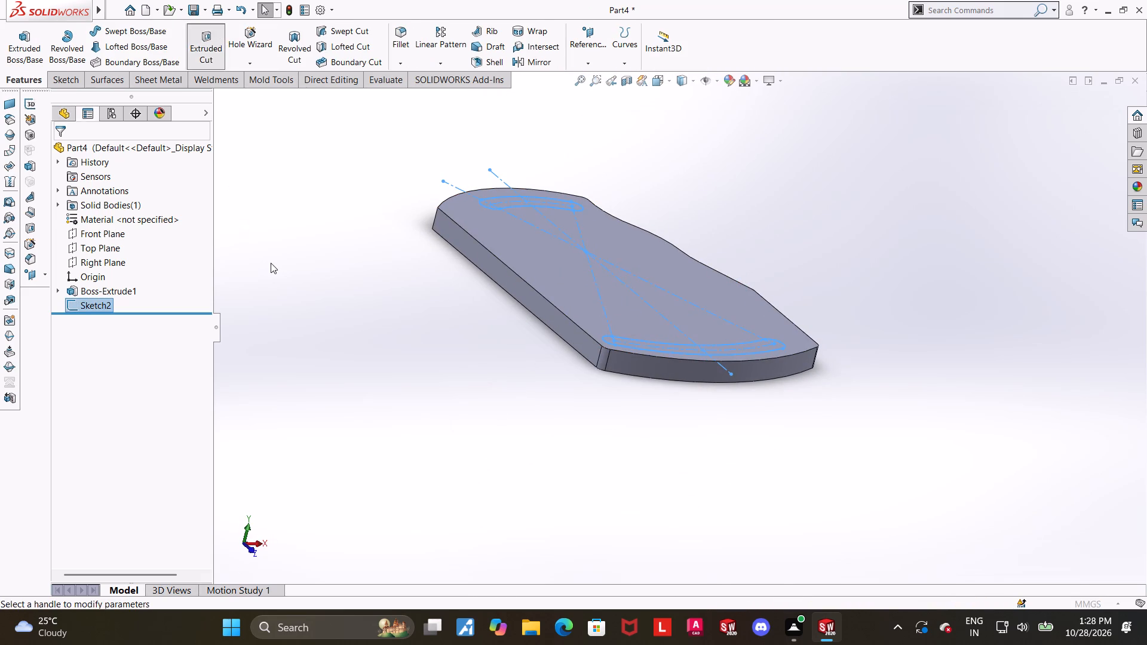
pyautogui.click(105, 241)
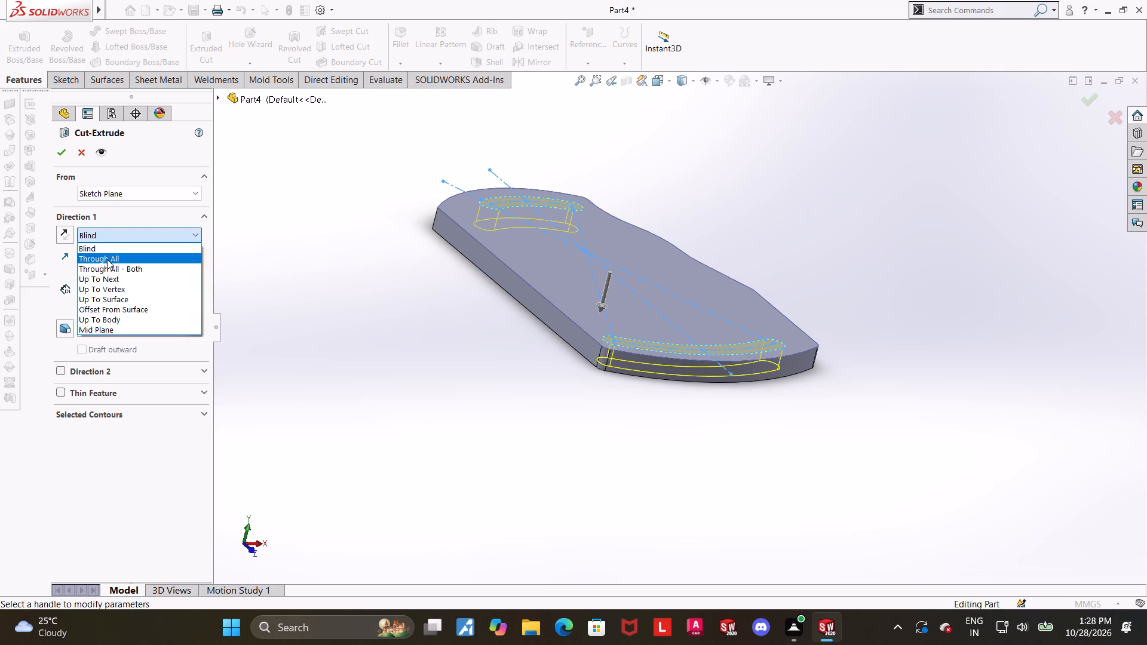
pyautogui.click(110, 277)
pyautogui.click(56, 158)
pyautogui.click(388, 352)
# Reopen the slot cut's sketch, examine the radius, angle and width dimensions of both slots, and exit the sketch.
pyautogui.moveTo(807, 383); pyautogui.dragTo(792, 395, button='middle')
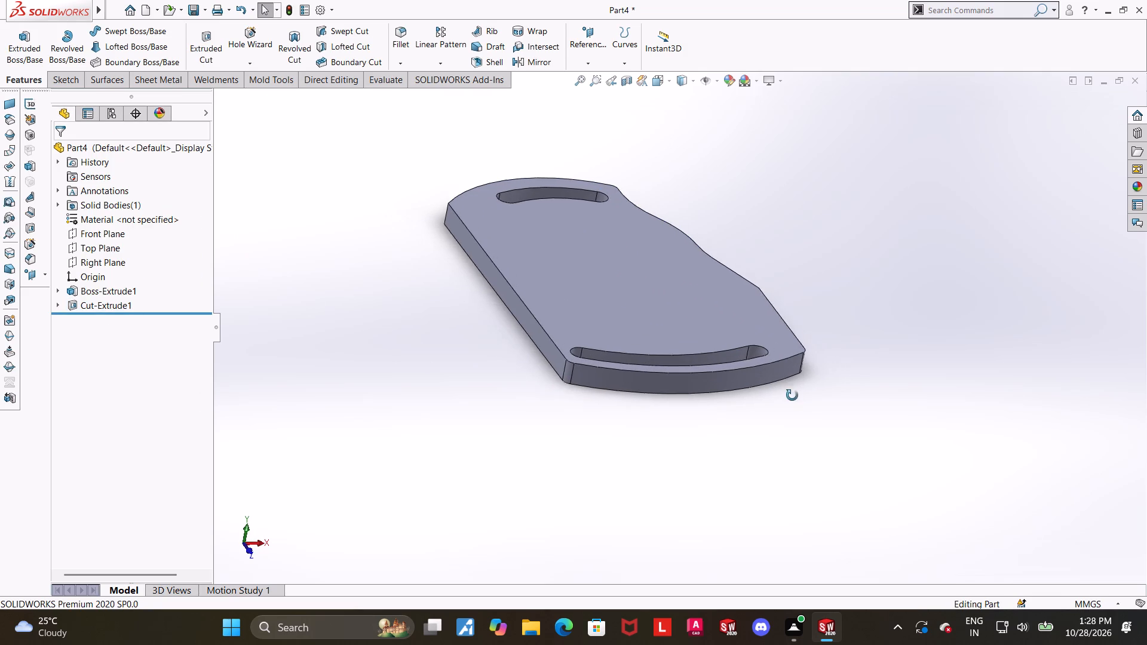
pyautogui.moveTo(792, 395); pyautogui.dragTo(791, 396, button='middle')
pyautogui.click(901, 351)
pyautogui.moveTo(879, 300); pyautogui.dragTo(858, 361, button='middle')
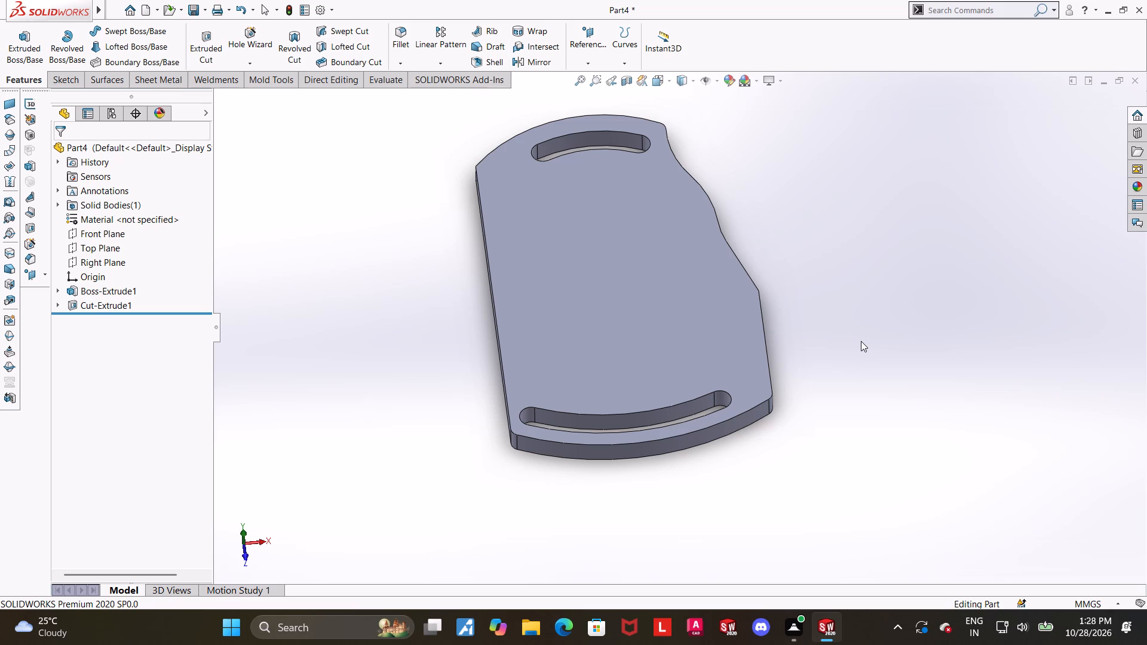
pyautogui.scroll(1, 795, 343)
pyautogui.click(63, 302)
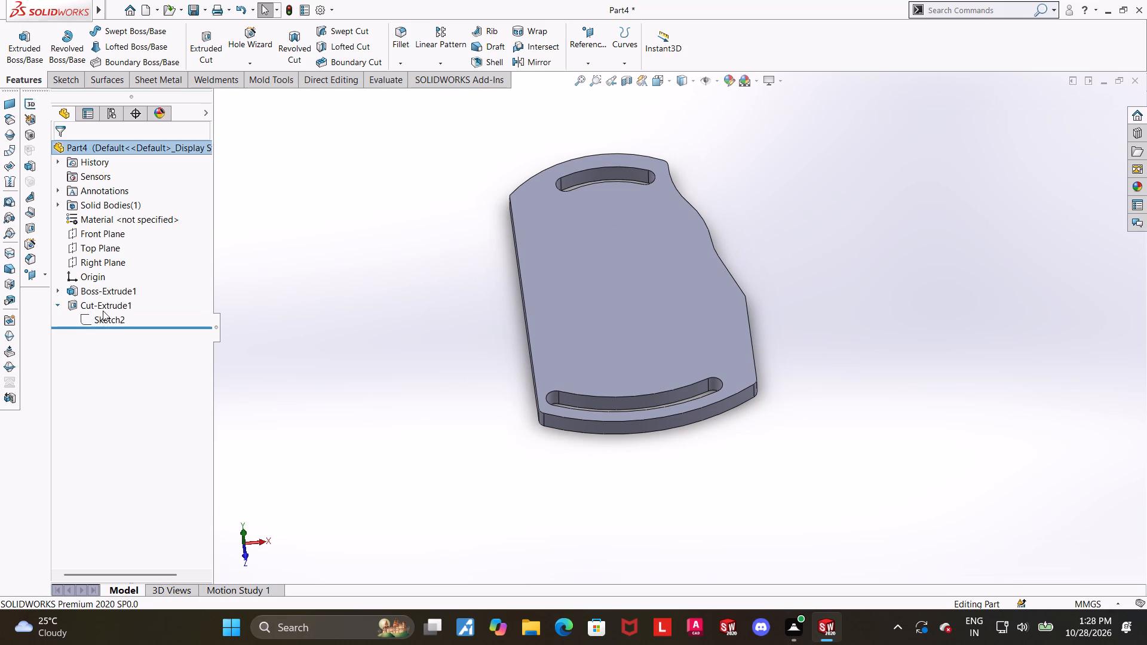
pyautogui.click(105, 314)
pyautogui.click(148, 302)
pyautogui.click(123, 314)
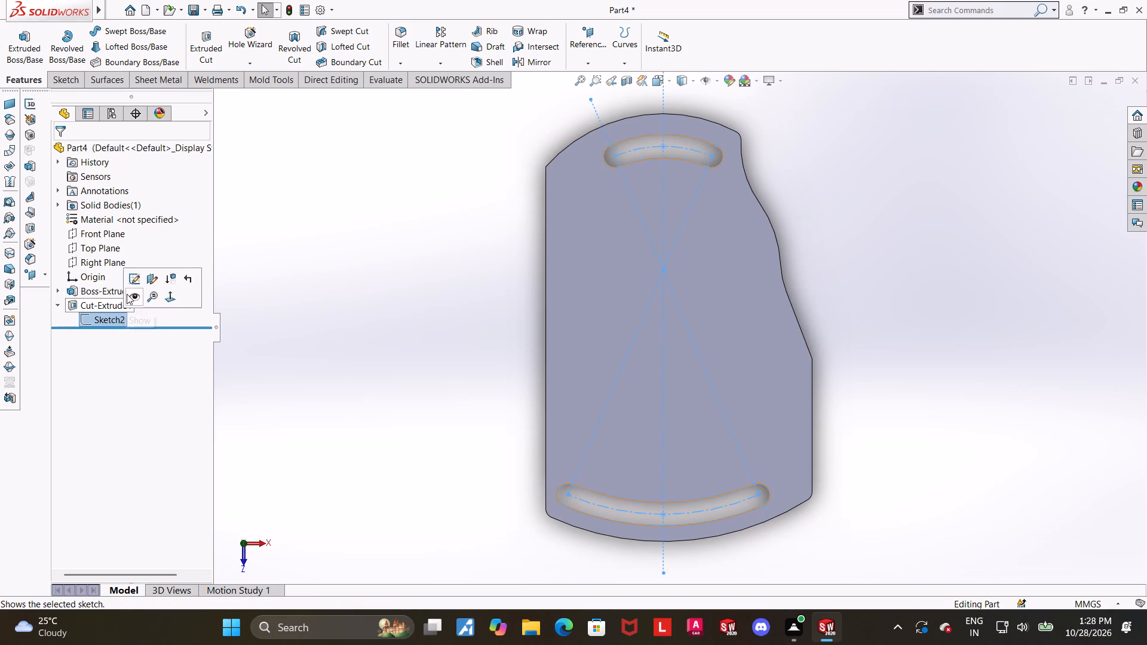
pyautogui.click(131, 285)
pyautogui.scroll(2, 825, 343)
pyautogui.scroll(-1, 734, 208)
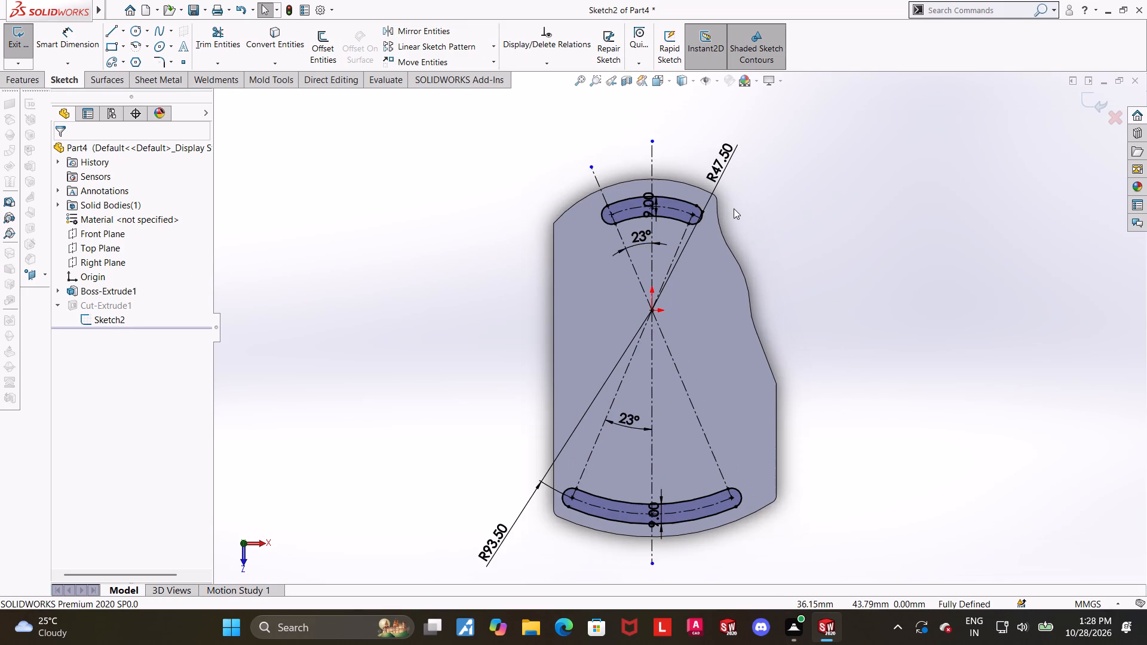
pyautogui.scroll(-1, 734, 208)
pyautogui.scroll(-3, 670, 231)
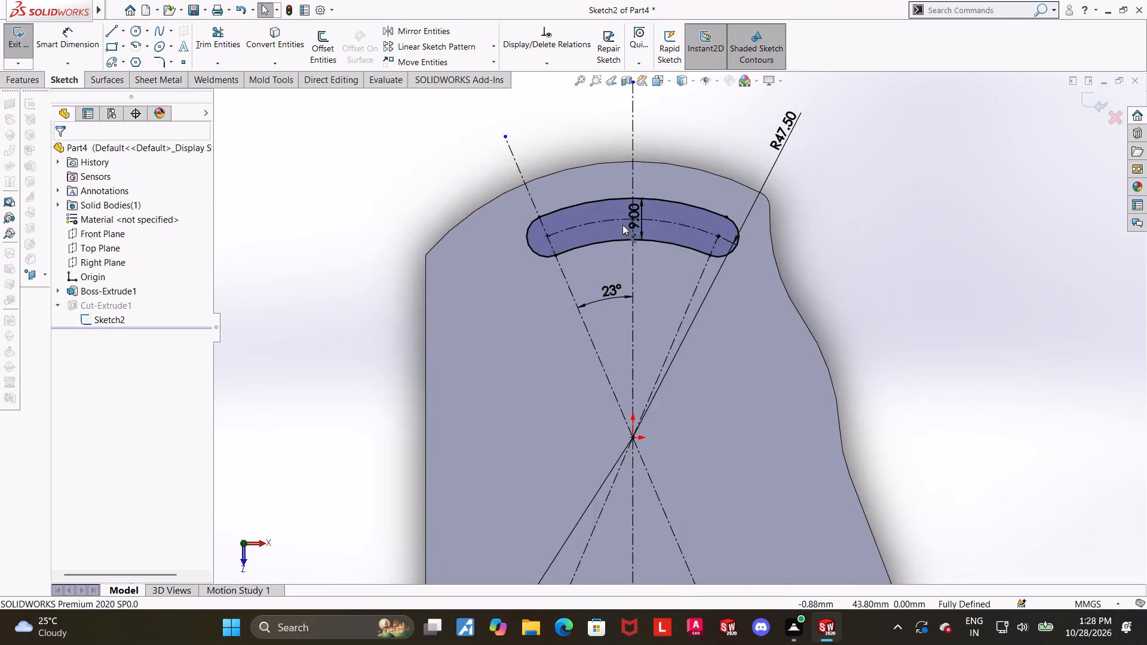
pyautogui.scroll(-6, 622, 225)
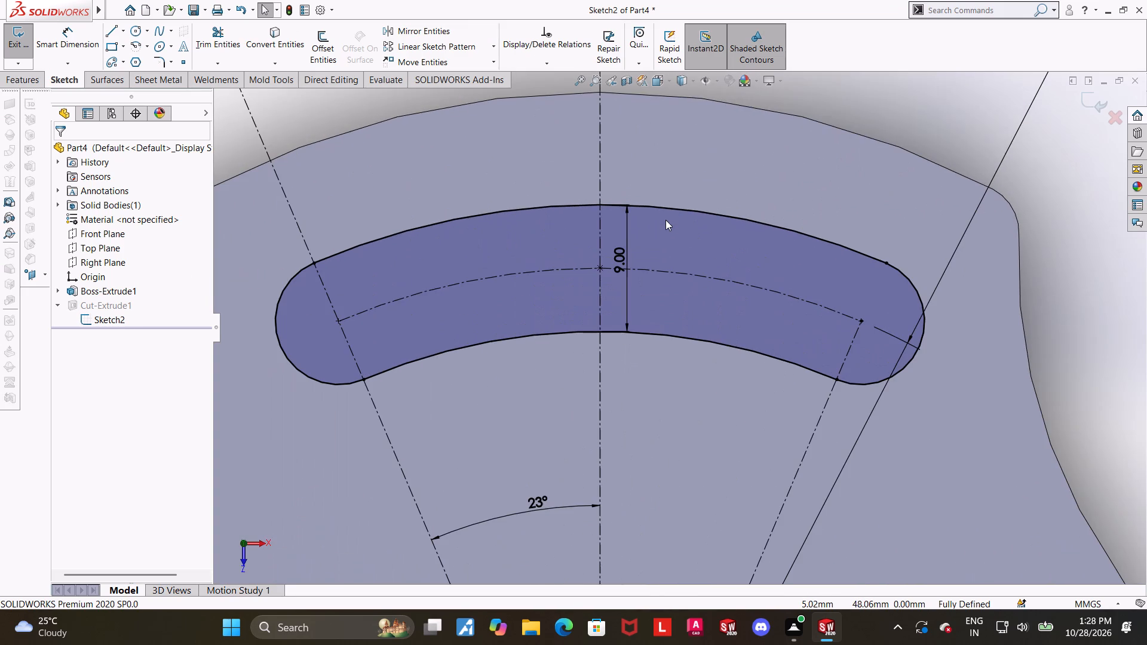
pyautogui.scroll(6, 665, 220)
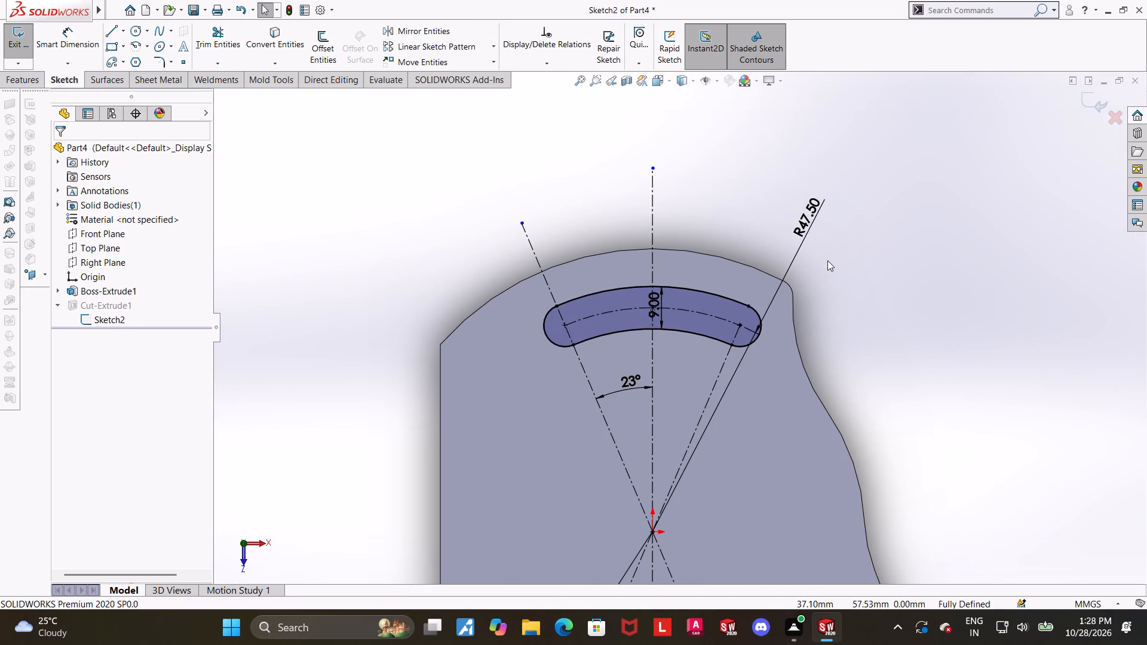
pyautogui.scroll(1, 815, 262)
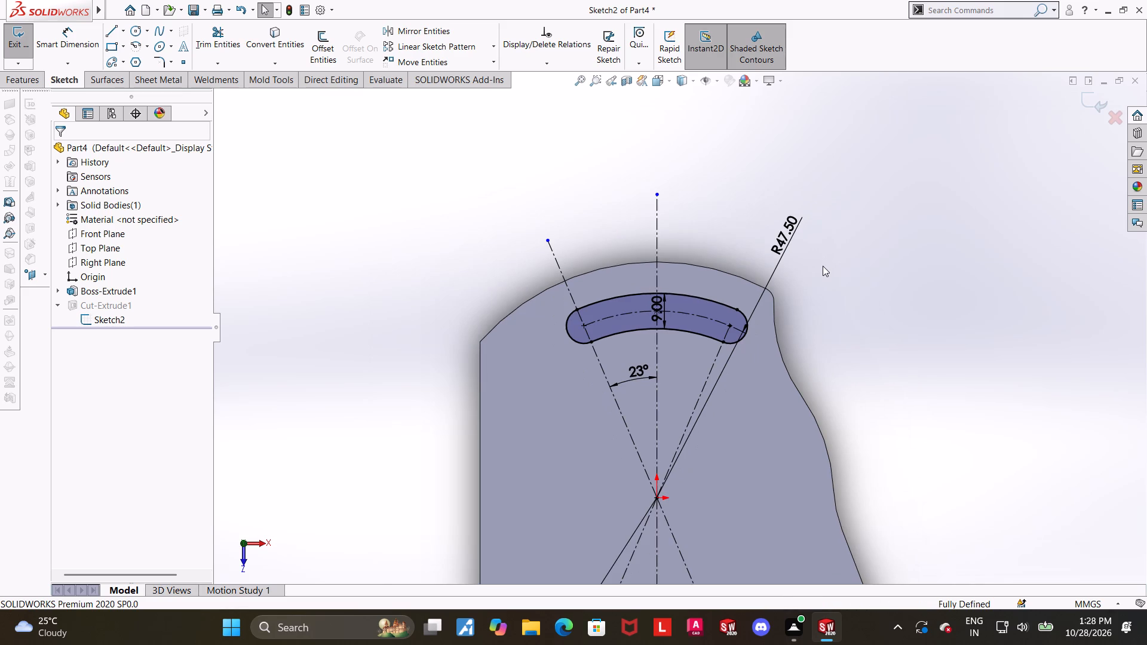
pyautogui.scroll(-4, 810, 290)
pyautogui.scroll(11, 806, 336)
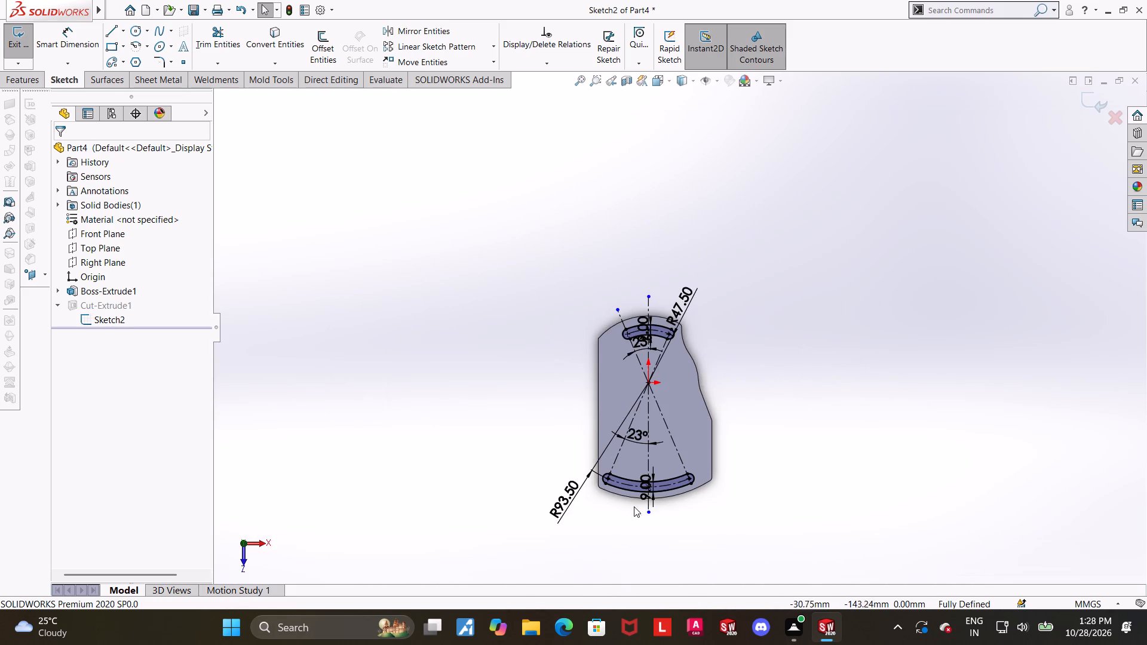
pyautogui.scroll(-4, 638, 496)
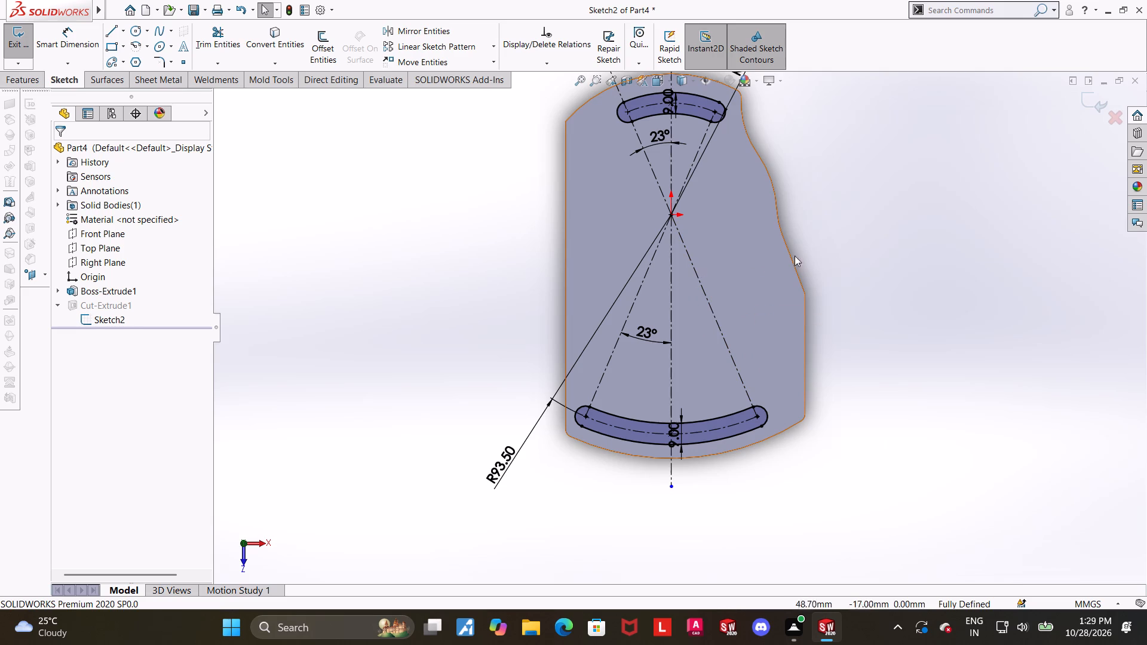
pyautogui.scroll(2, 863, 260)
pyautogui.scroll(-3, 745, 215)
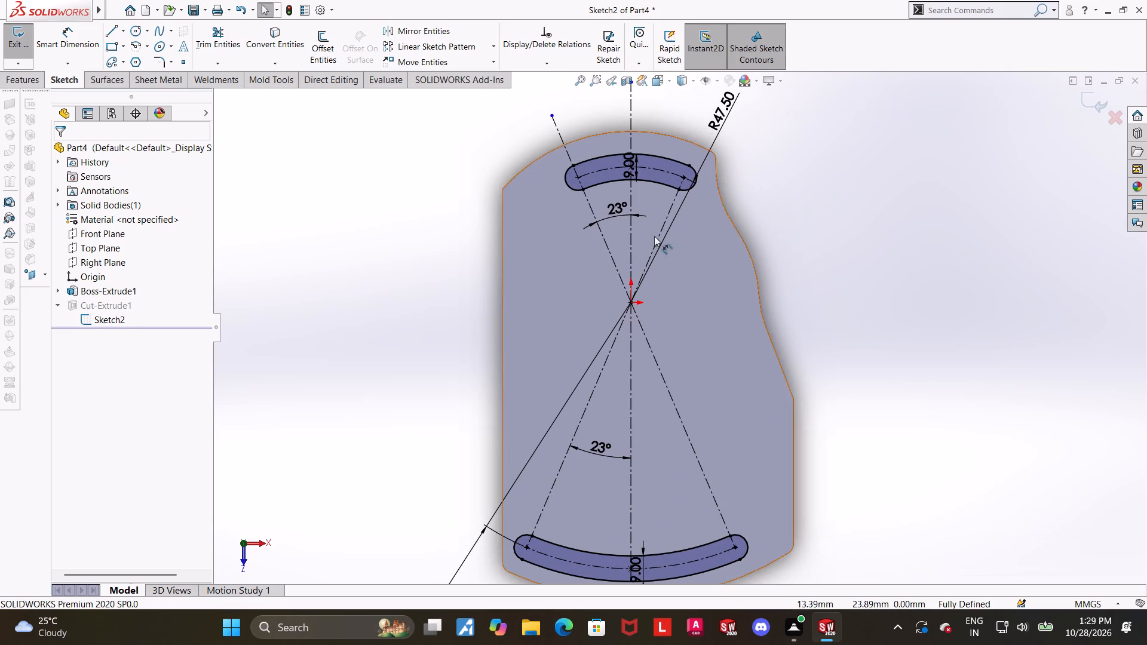
pyautogui.scroll(2, 695, 170)
pyautogui.scroll(-3, 628, 220)
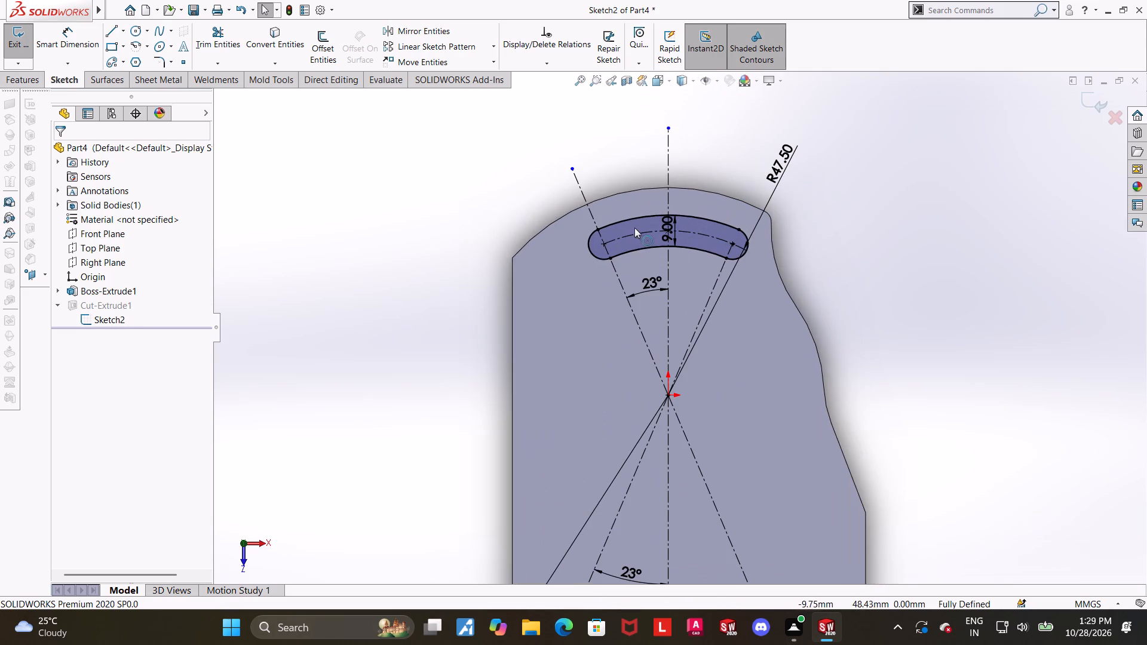
pyautogui.scroll(5, 683, 296)
pyautogui.scroll(-3, 659, 487)
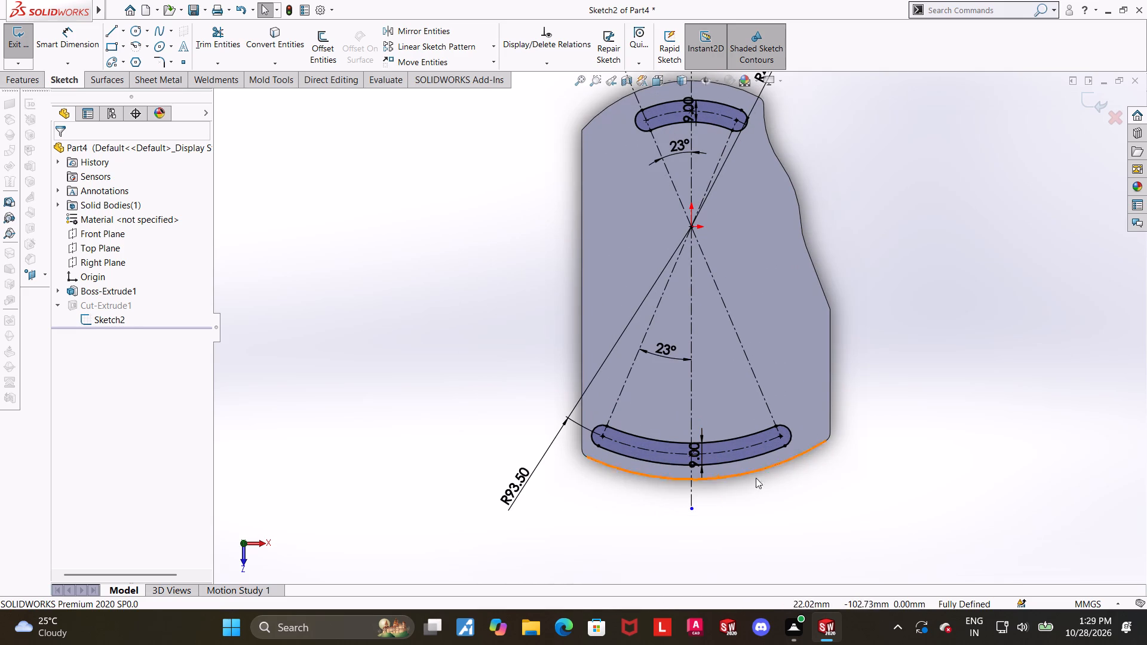
pyautogui.click(1106, 99)
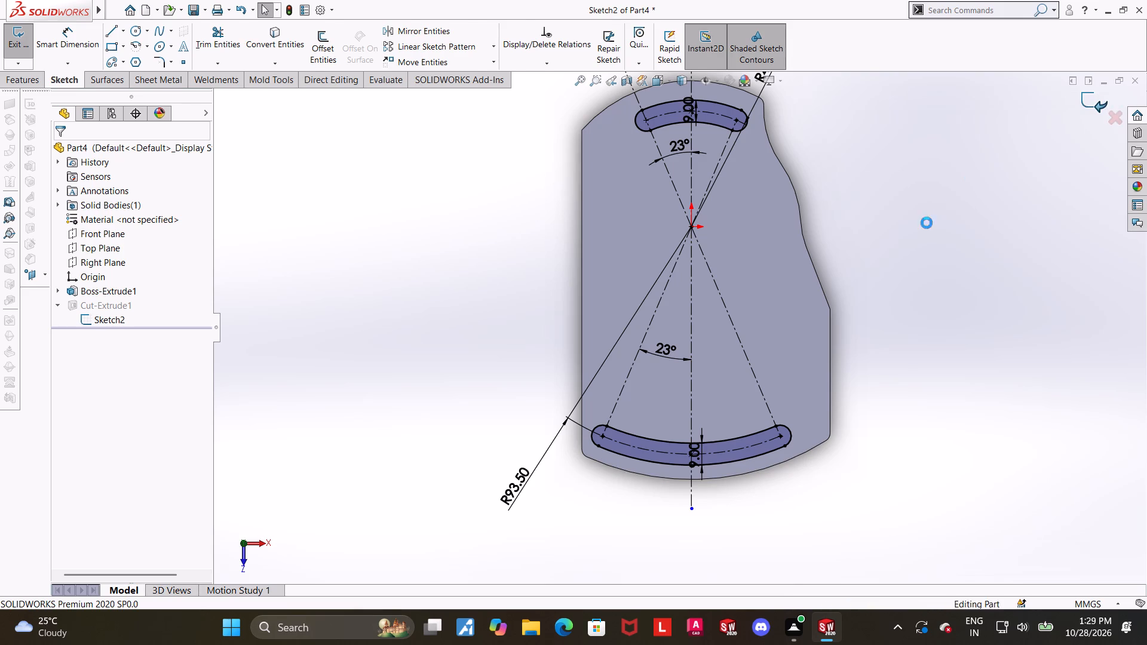
# Reopen the slot cut's sketch and examine the radius, angle and width dimensions of both arc slots.
pyautogui.scroll(3, 926, 224)
pyautogui.scroll(-1, 844, 263)
pyautogui.scroll(-2, 780, 269)
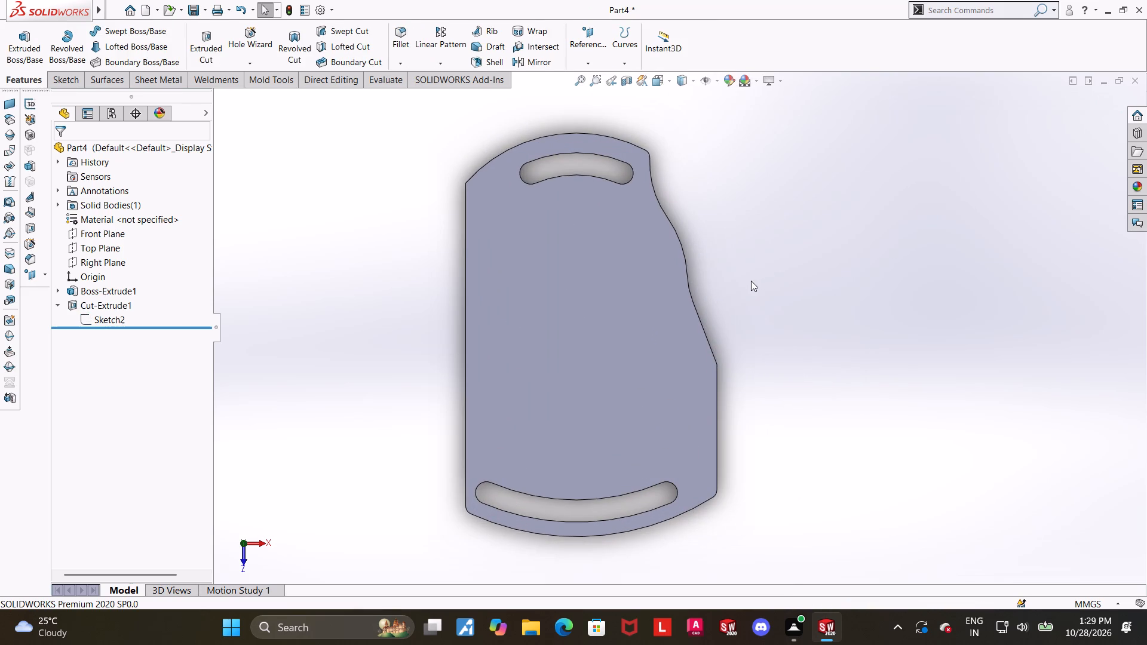
pyautogui.scroll(1, 615, 480)
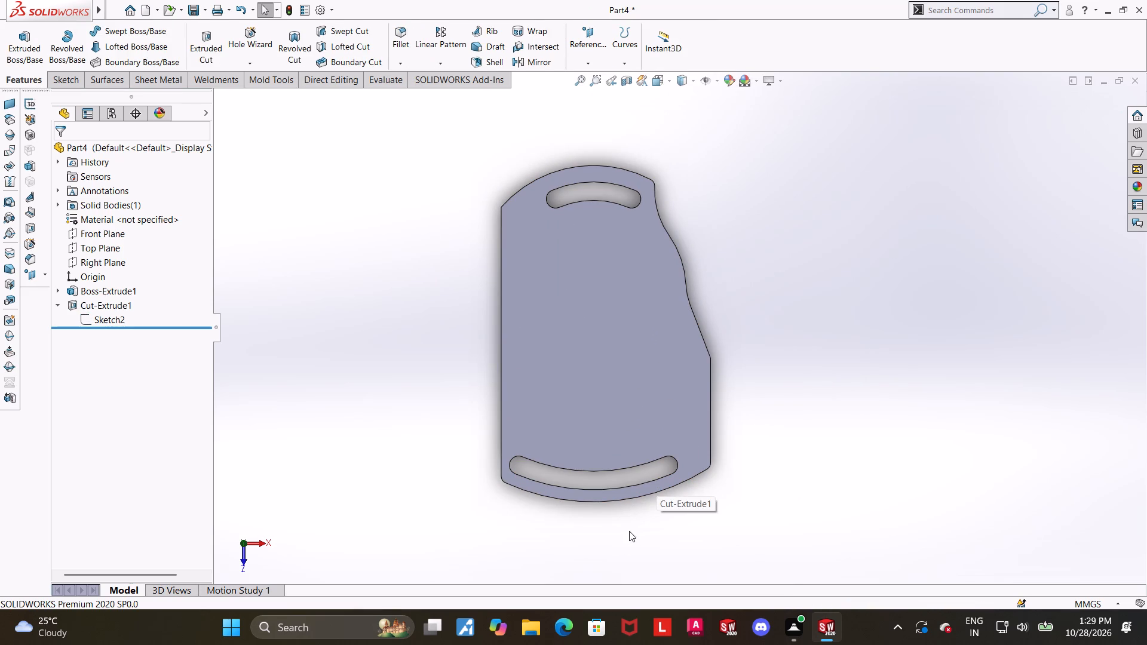
pyautogui.click(93, 319)
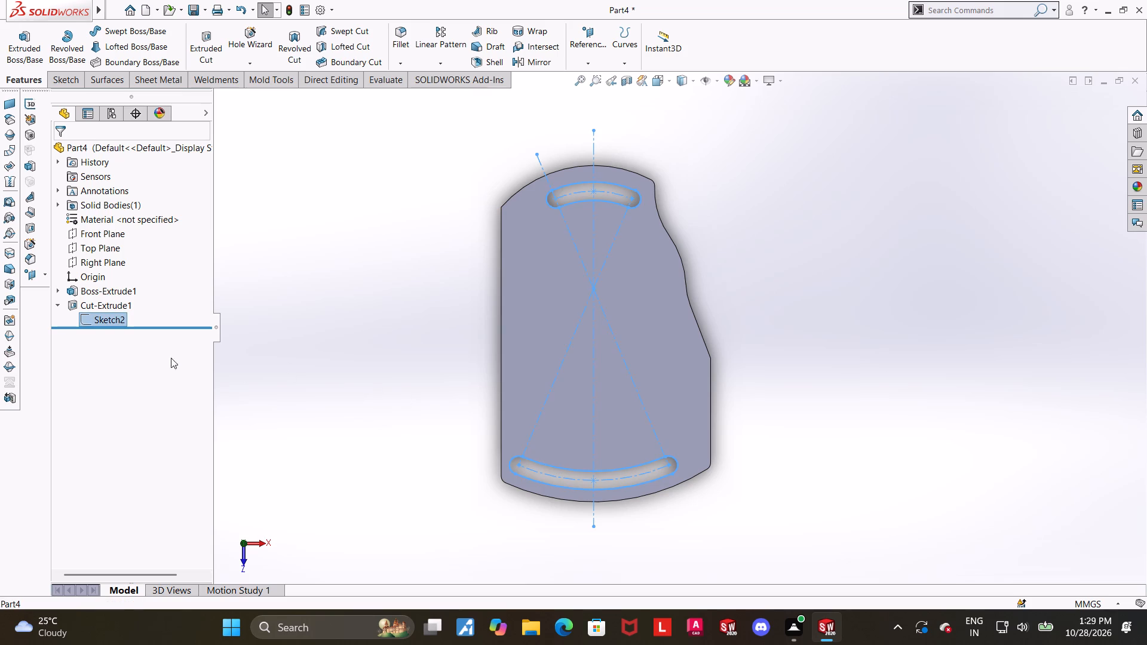
pyautogui.click(94, 322)
pyautogui.click(108, 289)
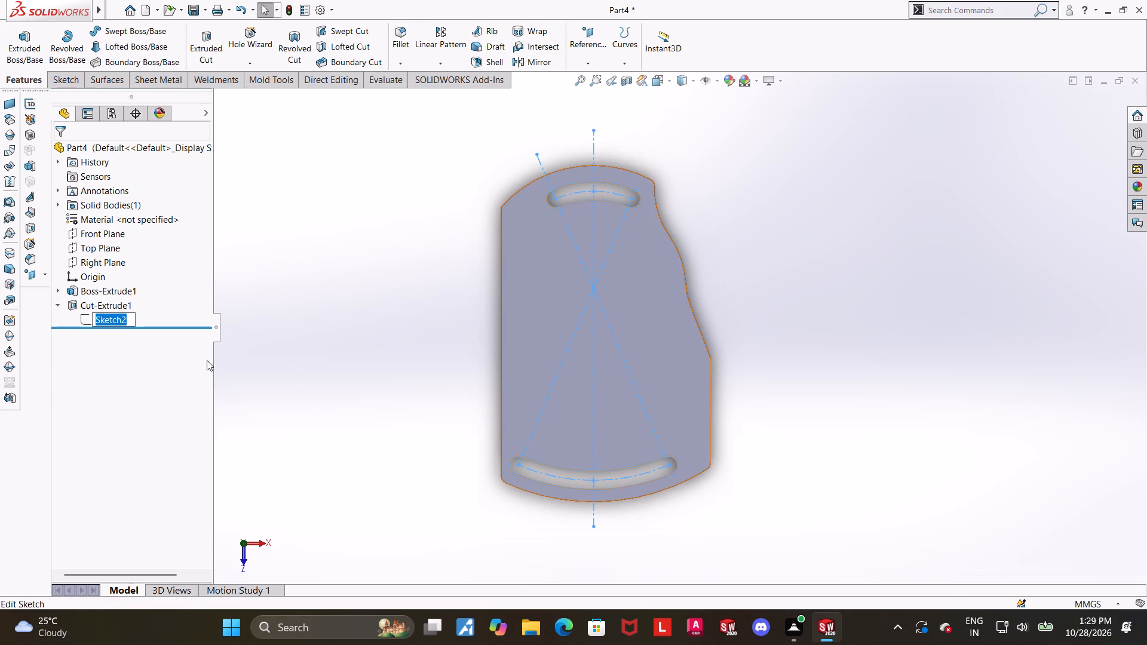
pyautogui.click(266, 334)
pyautogui.click(117, 317)
pyautogui.click(128, 284)
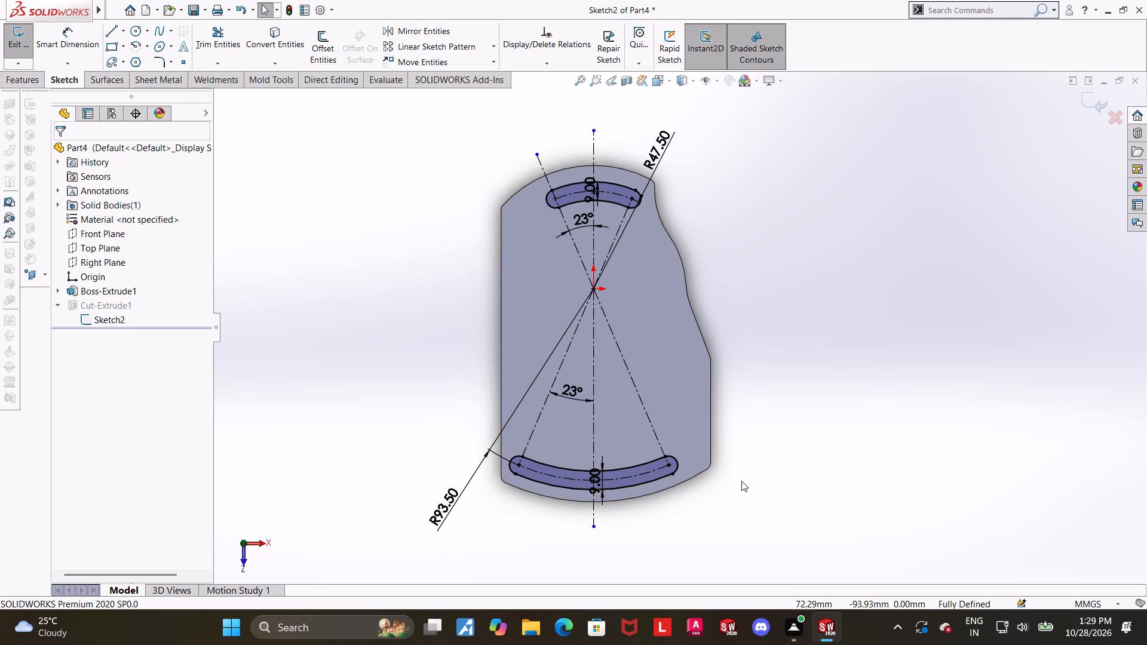
pyautogui.scroll(-1, 644, 489)
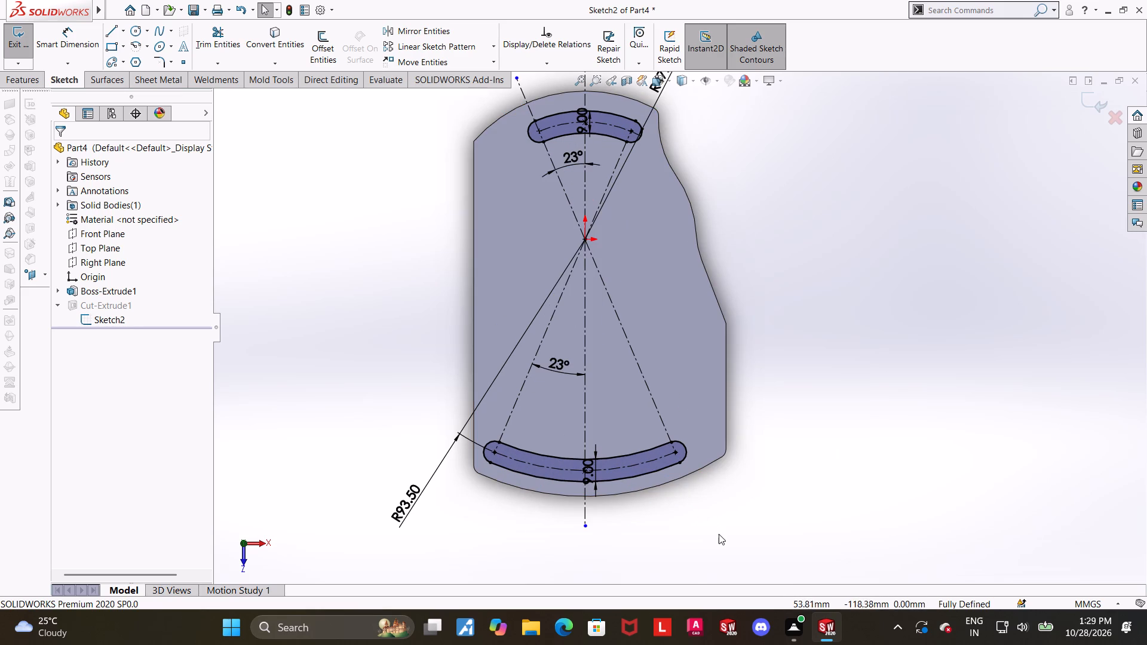
pyautogui.scroll(-3, 620, 521)
pyautogui.scroll(3, 582, 471)
pyautogui.scroll(4, 618, 308)
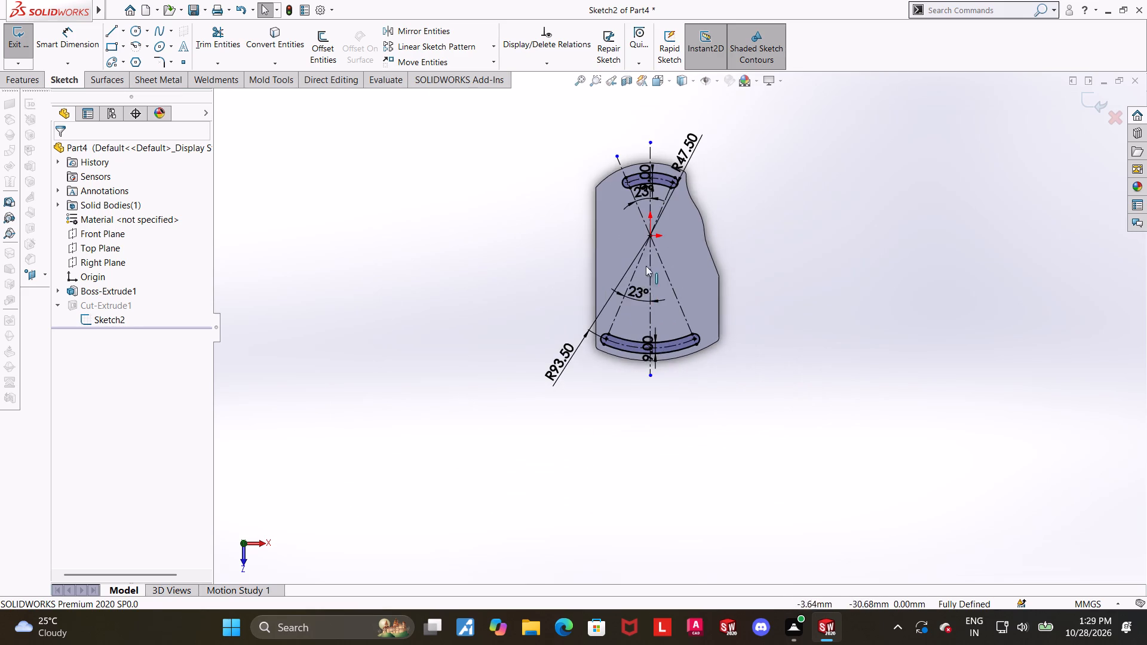
pyautogui.scroll(-2, 656, 226)
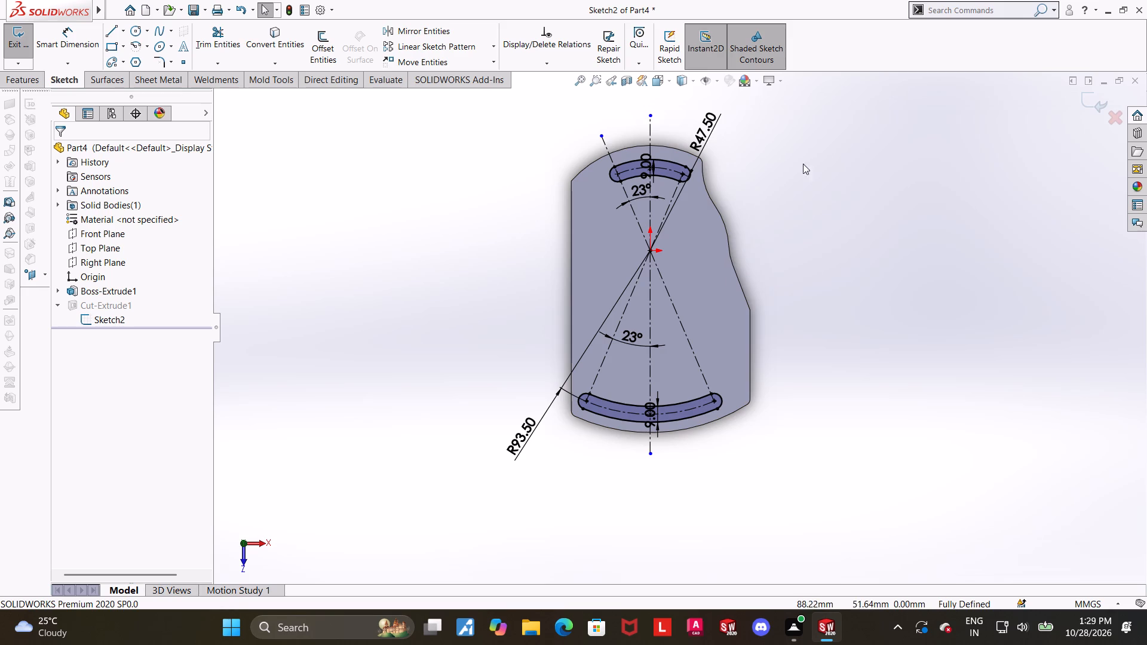
pyautogui.scroll(-3, 695, 185)
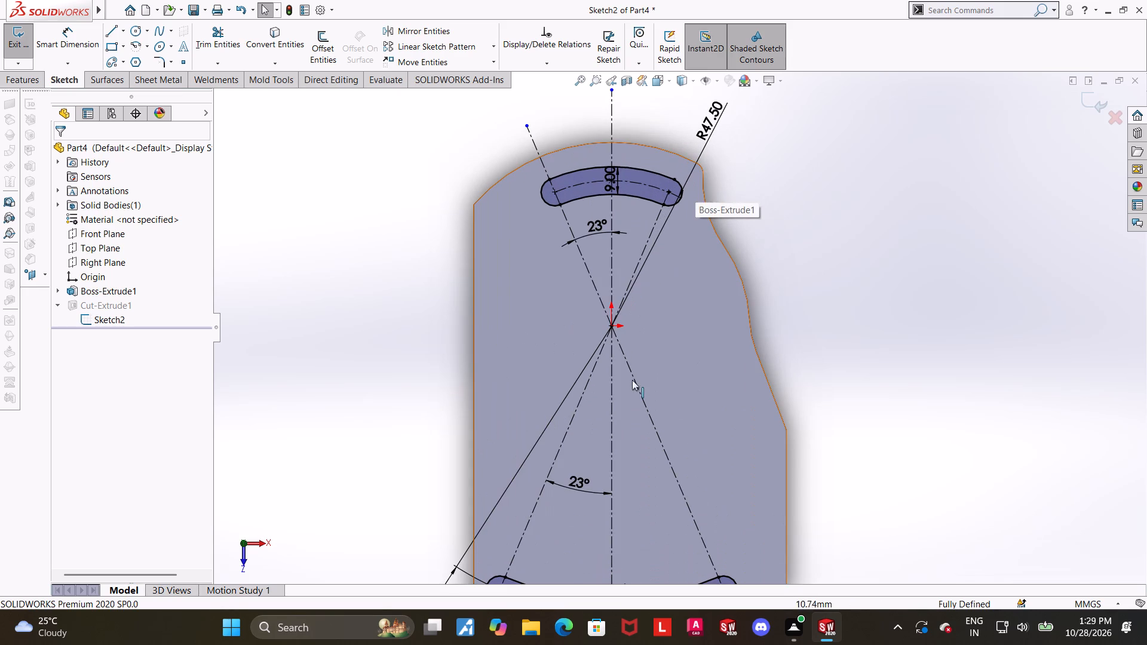
pyautogui.scroll(3, 655, 386)
pyautogui.scroll(-4, 676, 473)
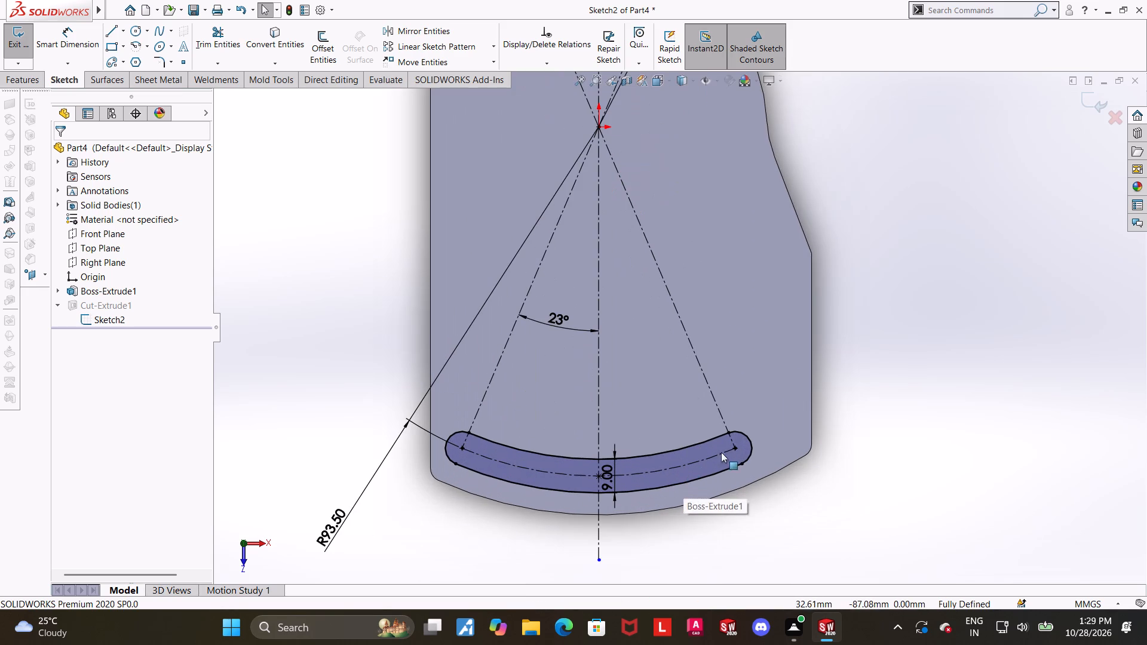
# Check the angle between the vertical centerline and the lower right slanted centerline with a trial dimension, without placing it, and exit the sketch.
pyautogui.moveTo(70, 41); pyautogui.dragTo(79, 42)
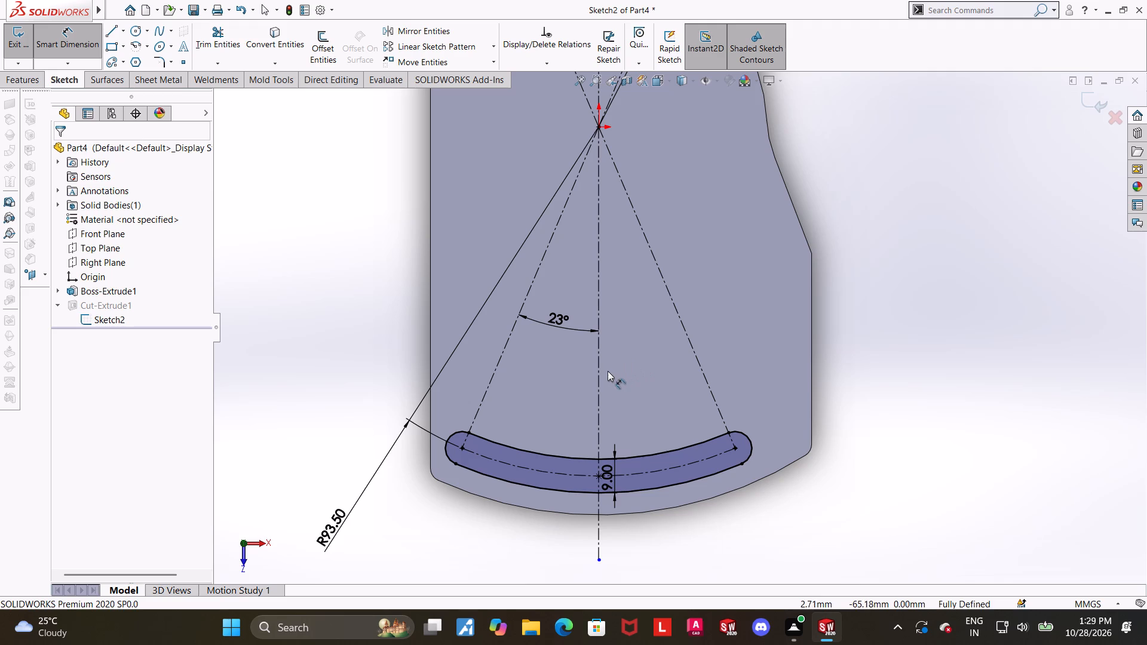
pyautogui.click(601, 373)
pyautogui.click(695, 350)
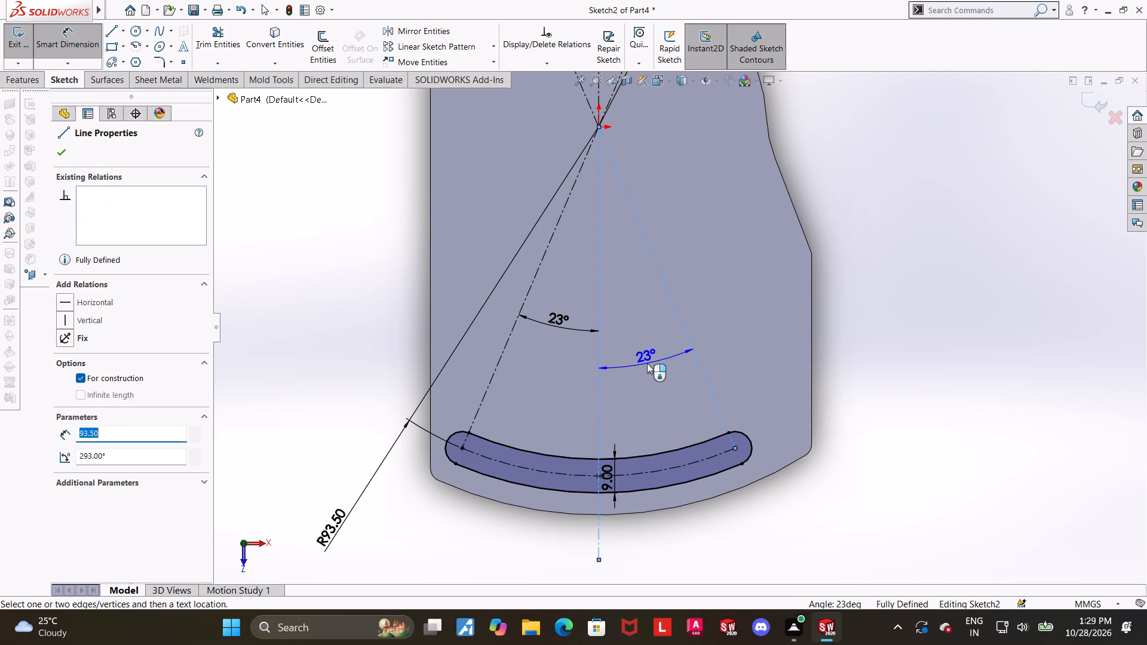
pyautogui.press('Escape')
pyautogui.press('Escape')
pyautogui.scroll(3, 824, 407)
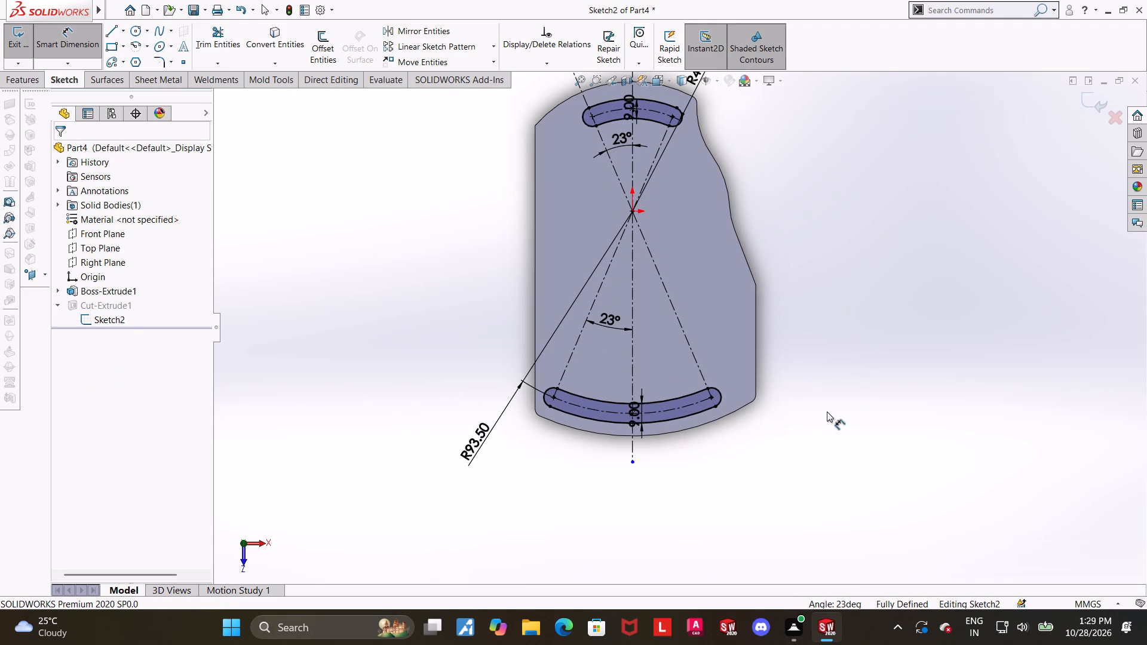
pyautogui.scroll(2, 818, 391)
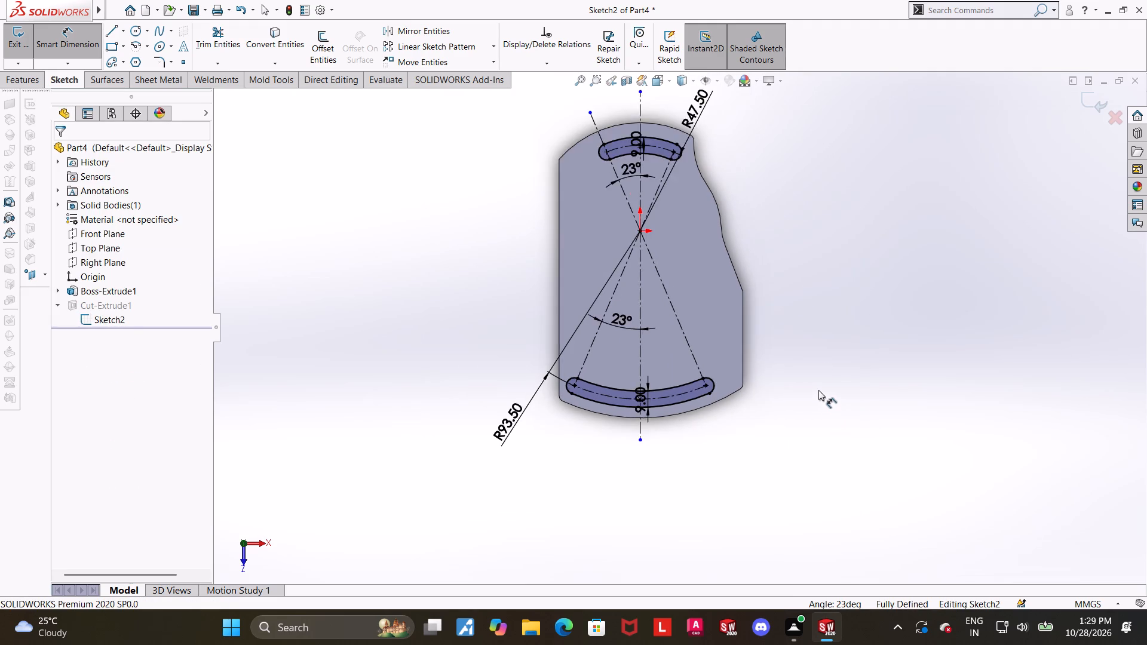
pyautogui.scroll(-1, 787, 256)
pyautogui.click(1102, 100)
pyautogui.scroll(1, 838, 265)
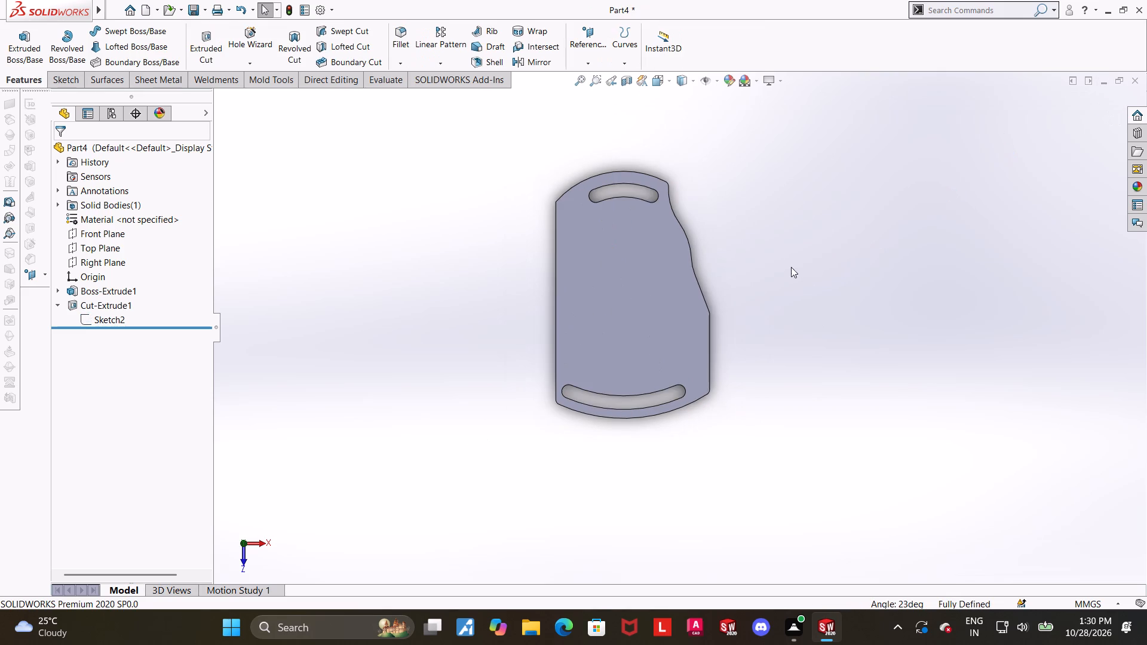
pyautogui.scroll(-1, 759, 283)
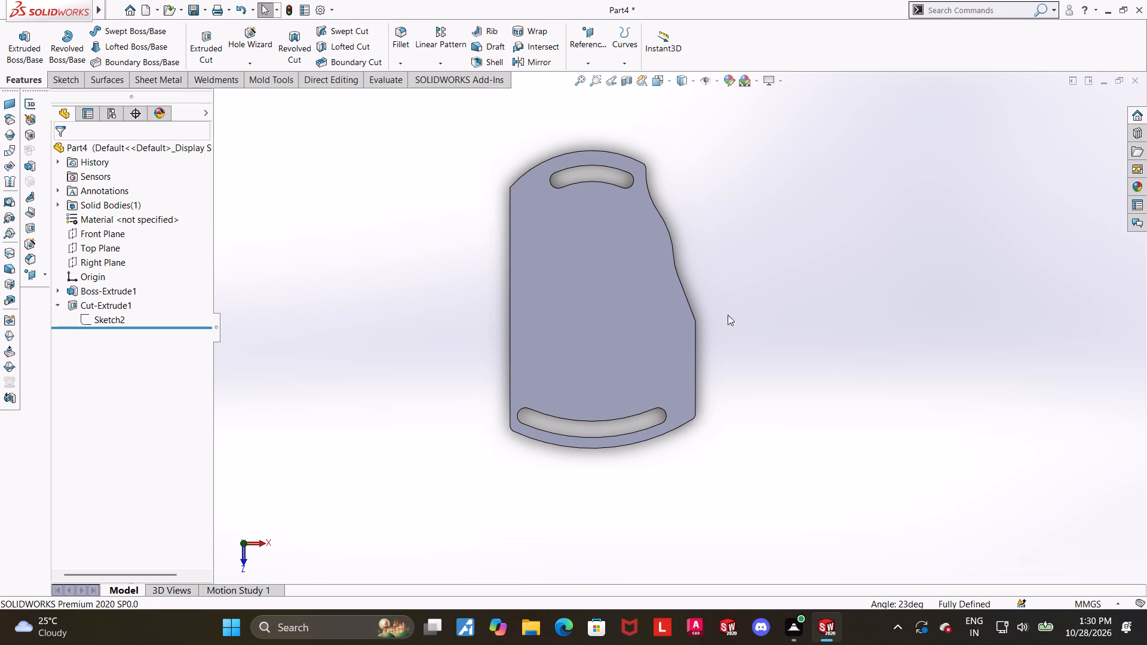
# Start a new sketch on the plate's large flat face and orient the model to the Top view.
pyautogui.scroll(-2, 714, 315)
pyautogui.click(585, 321)
pyautogui.click(637, 287)
pyautogui.click(114, 337)
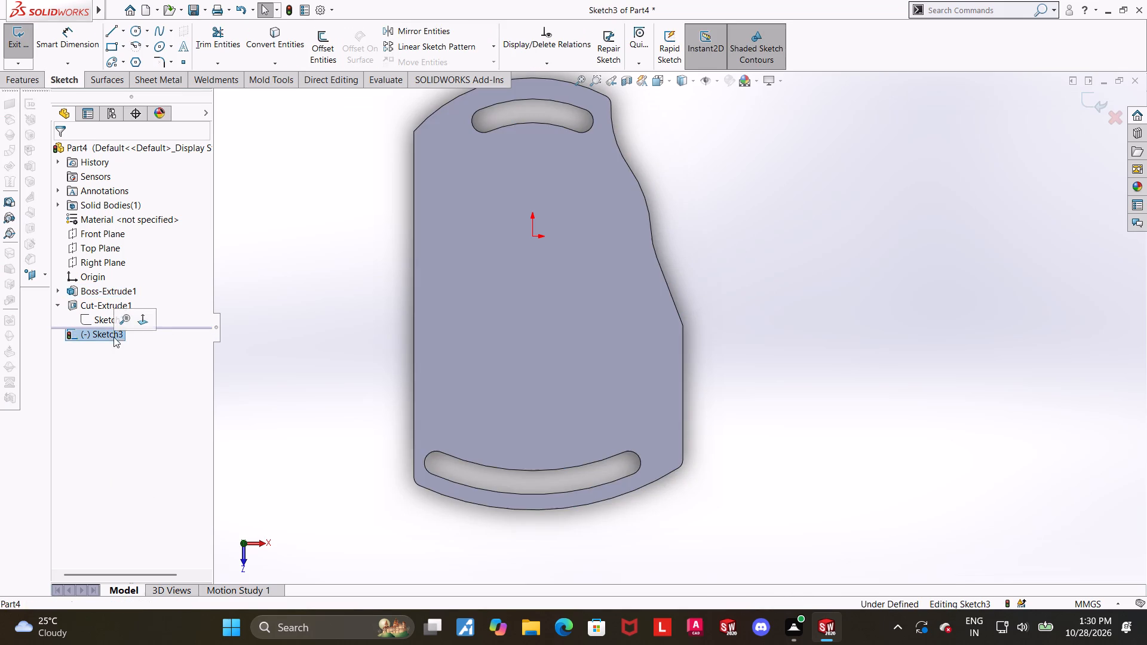
pyautogui.click(149, 325)
pyautogui.scroll(3, 408, 332)
pyautogui.scroll(4, 628, 358)
pyautogui.moveTo(732, 249); pyautogui.dragTo(728, 343, button='middle')
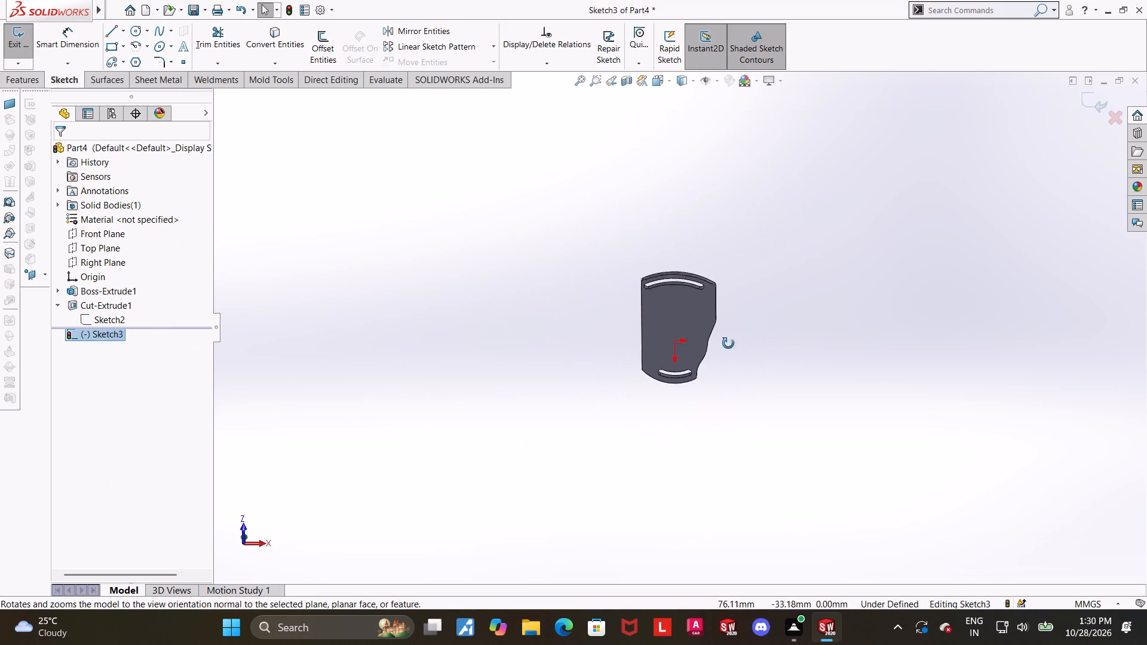
pyautogui.moveTo(728, 343); pyautogui.dragTo(728, 484, button='middle')
pyautogui.moveTo(747, 207); pyautogui.dragTo(740, 449, button='middle')
pyautogui.click(662, 87)
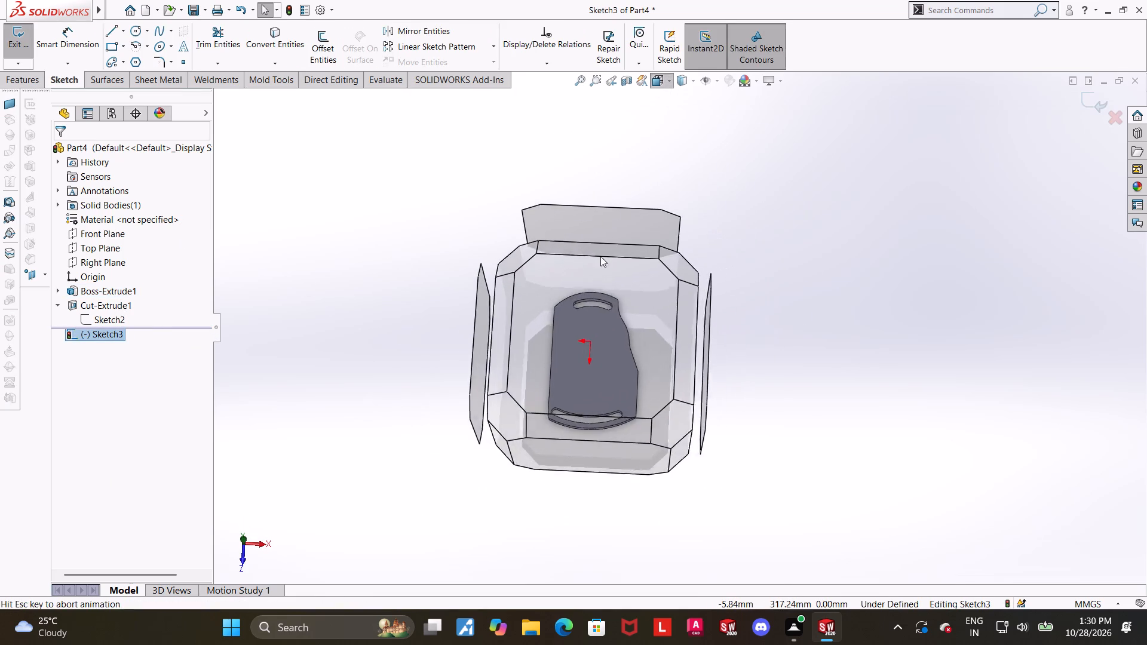
pyautogui.click(573, 322)
pyautogui.scroll(2, 860, 293)
pyautogui.scroll(-2, 876, 318)
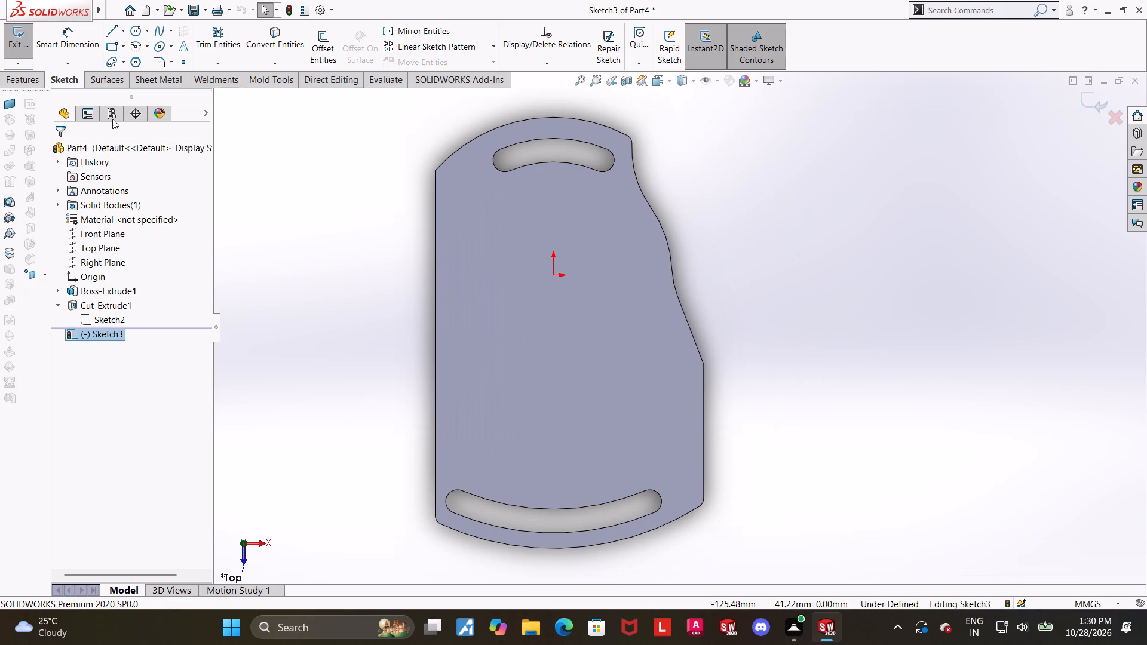
# Draw a vertical centerline about 123 mm long from the origin down past the plate's lower edge.
pyautogui.click(119, 36)
pyautogui.click(124, 59)
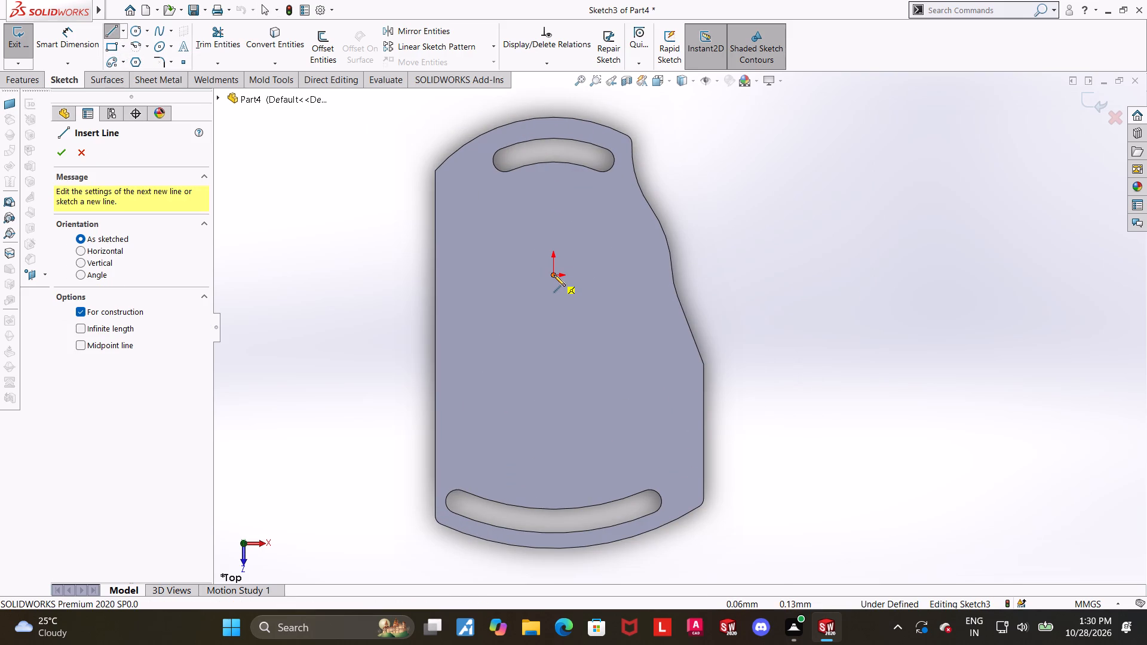
pyautogui.click(554, 275)
pyautogui.scroll(2, 563, 338)
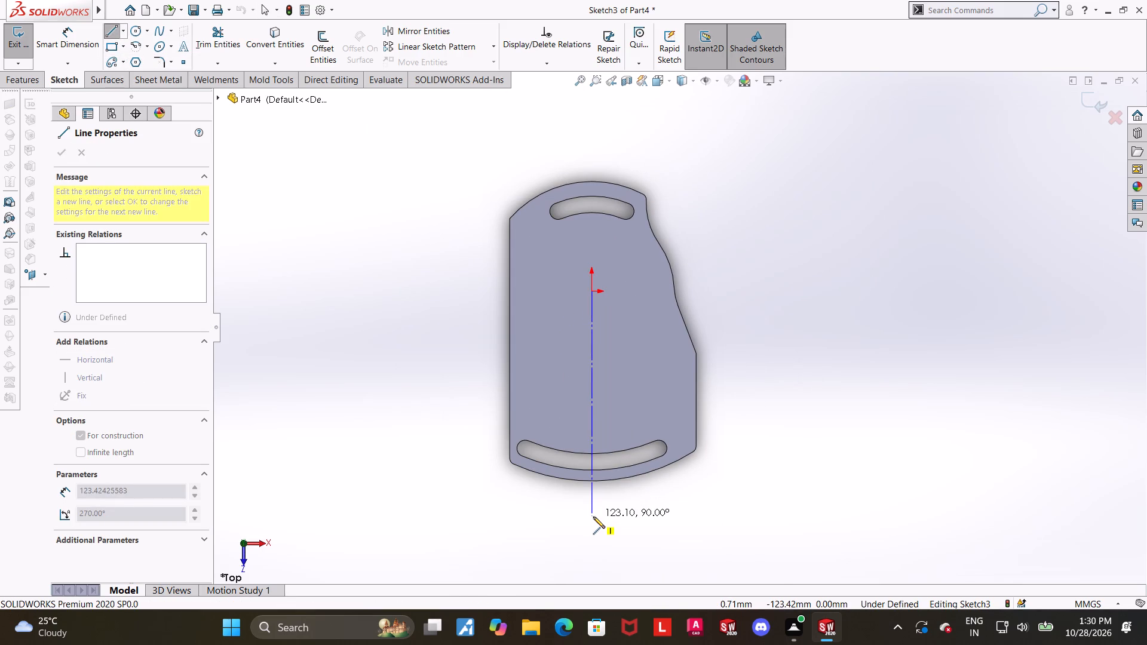
pyautogui.click(593, 517)
pyautogui.press('Escape')
# Draw a centerline about 27 mm long rightward from the vertical centerline, about 22 mm below the origin, and make it horizontal.
pyautogui.scroll(-2, 756, 253)
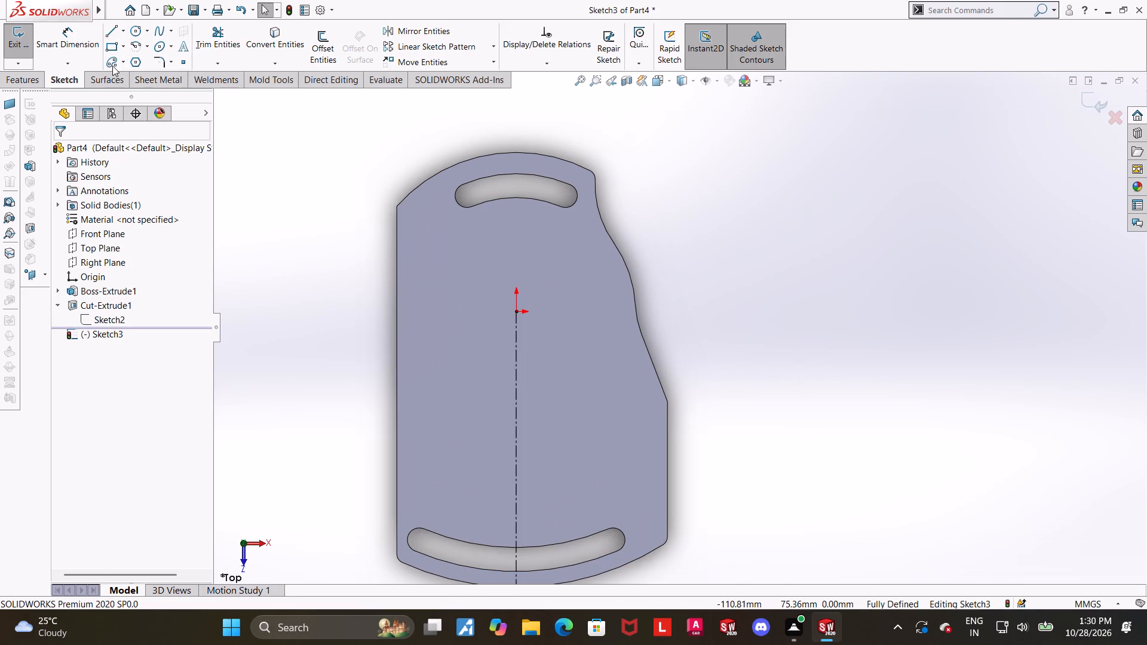
pyautogui.click(121, 35)
pyautogui.click(129, 62)
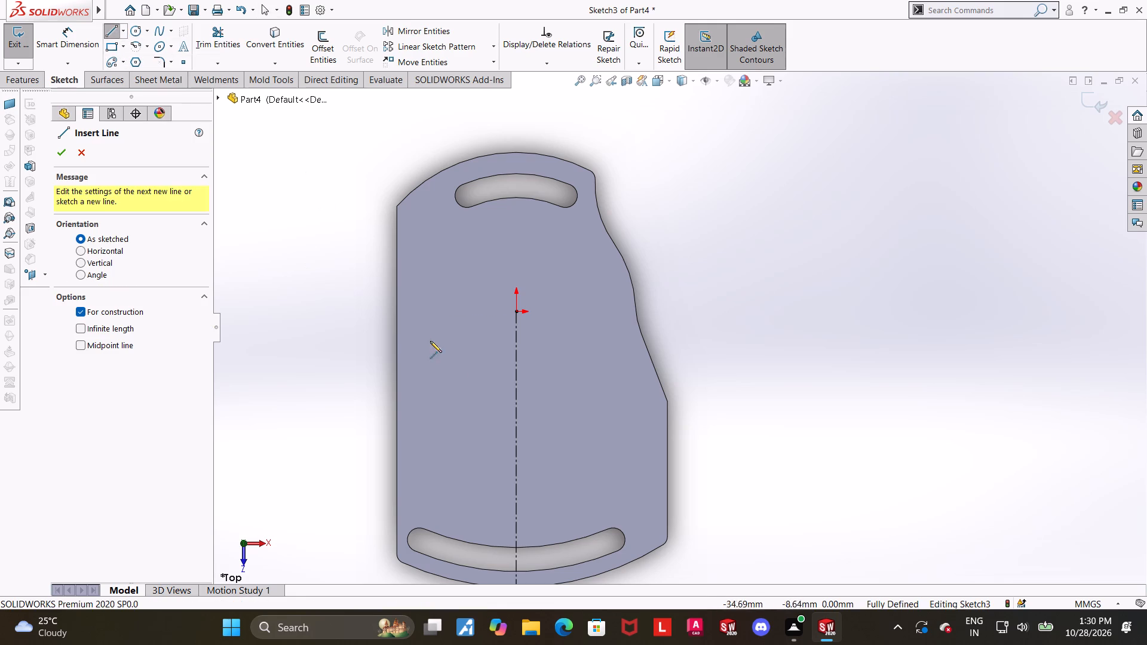
pyautogui.click(516, 371)
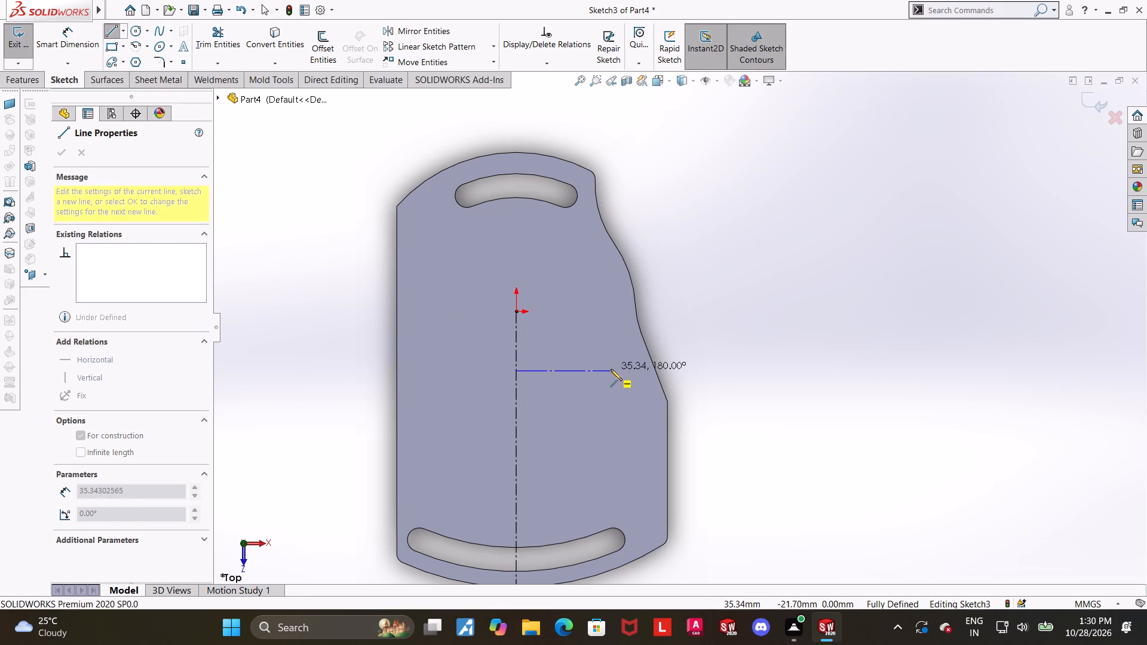
pyautogui.click(587, 367)
pyautogui.press('Escape')
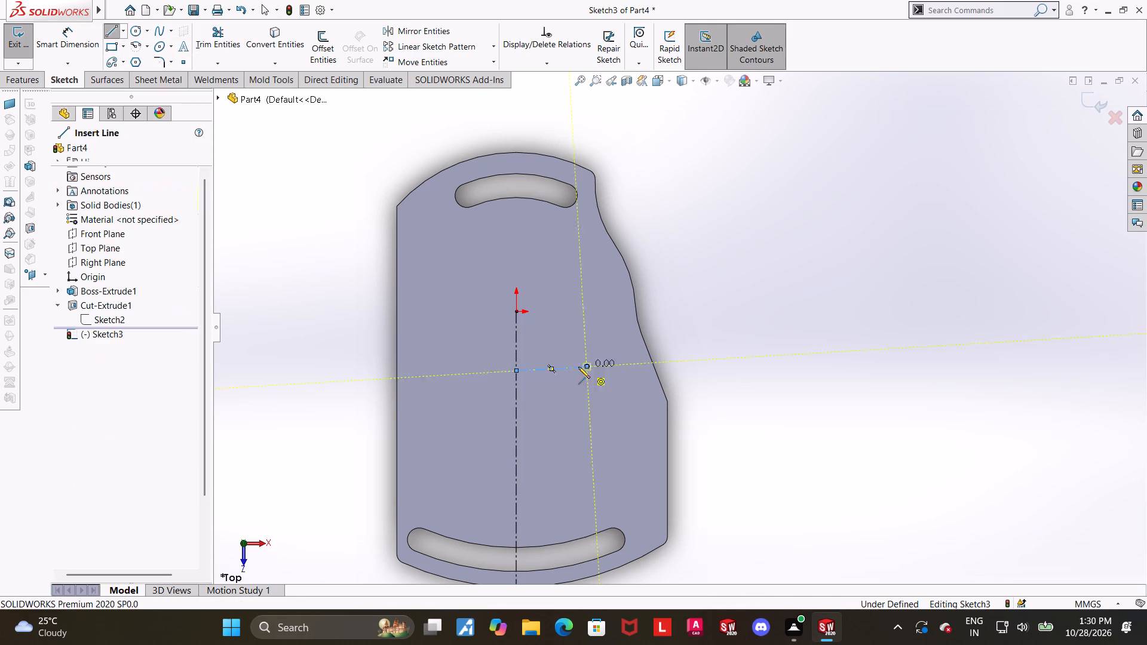
pyautogui.press('Escape')
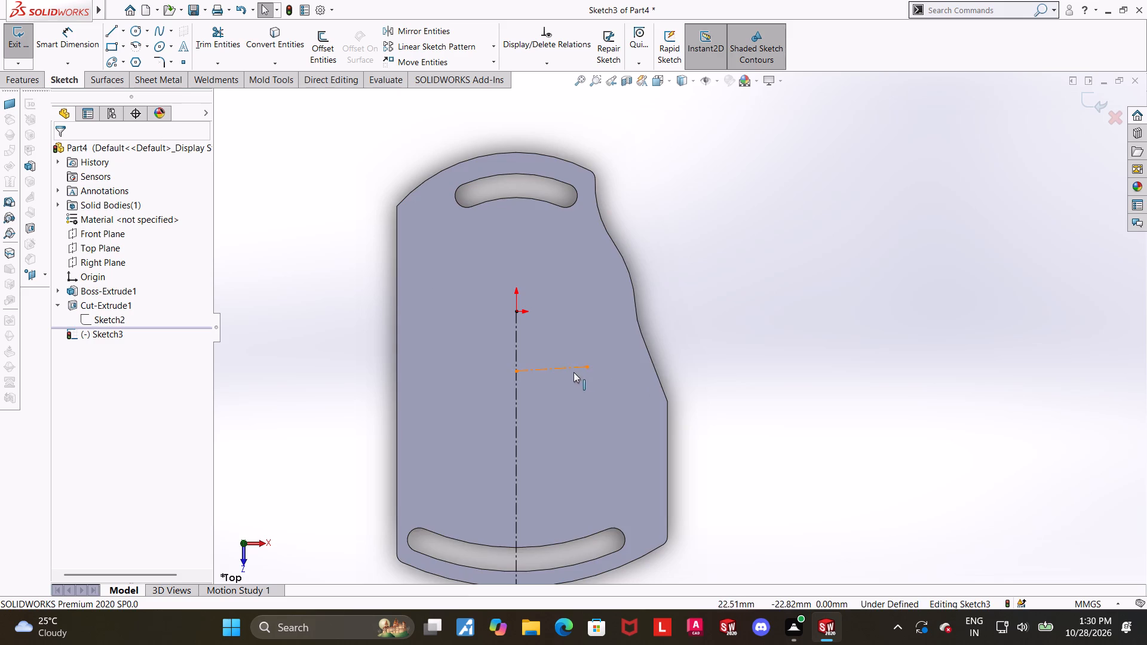
pyautogui.click(573, 372)
pyautogui.click(608, 322)
pyautogui.click(1085, 497)
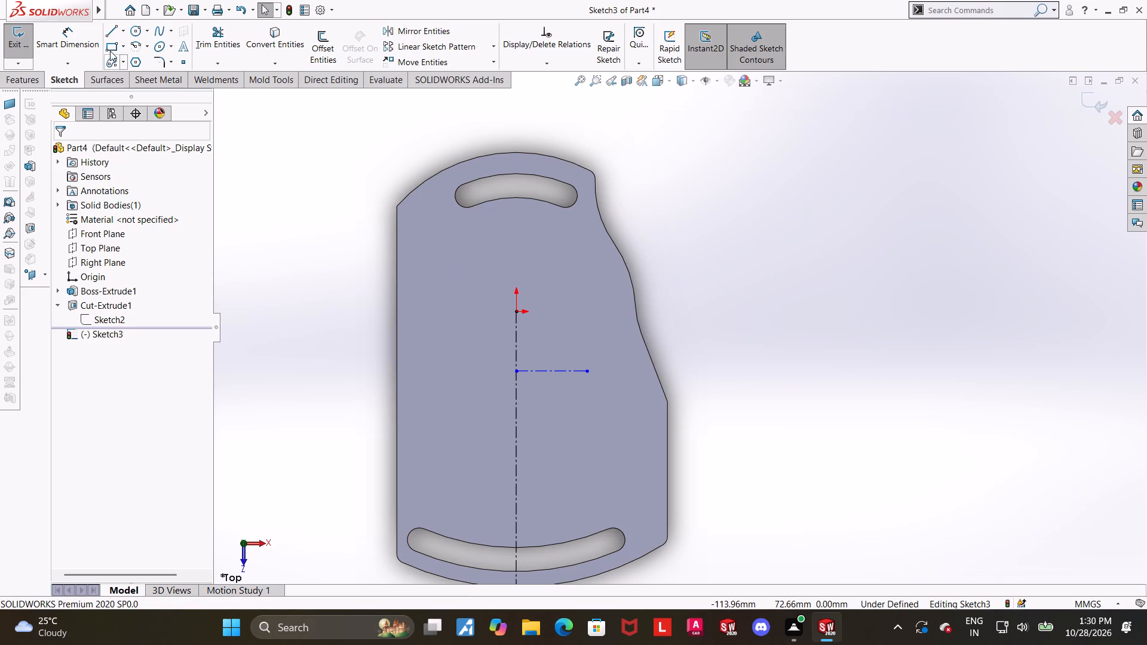
# Draw a second, longer horizontal centerline rightward from the vertical centerline, below the first horizontal one.
pyautogui.click(124, 33)
pyautogui.click(126, 62)
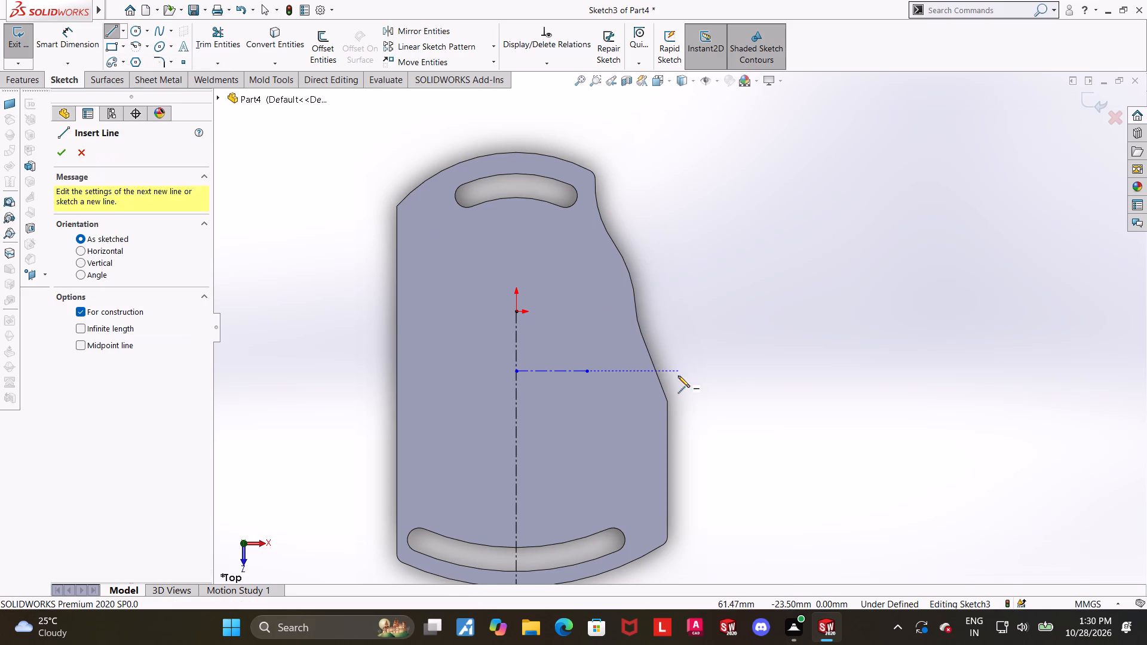
pyautogui.moveTo(516, 420); pyautogui.dragTo(524, 420)
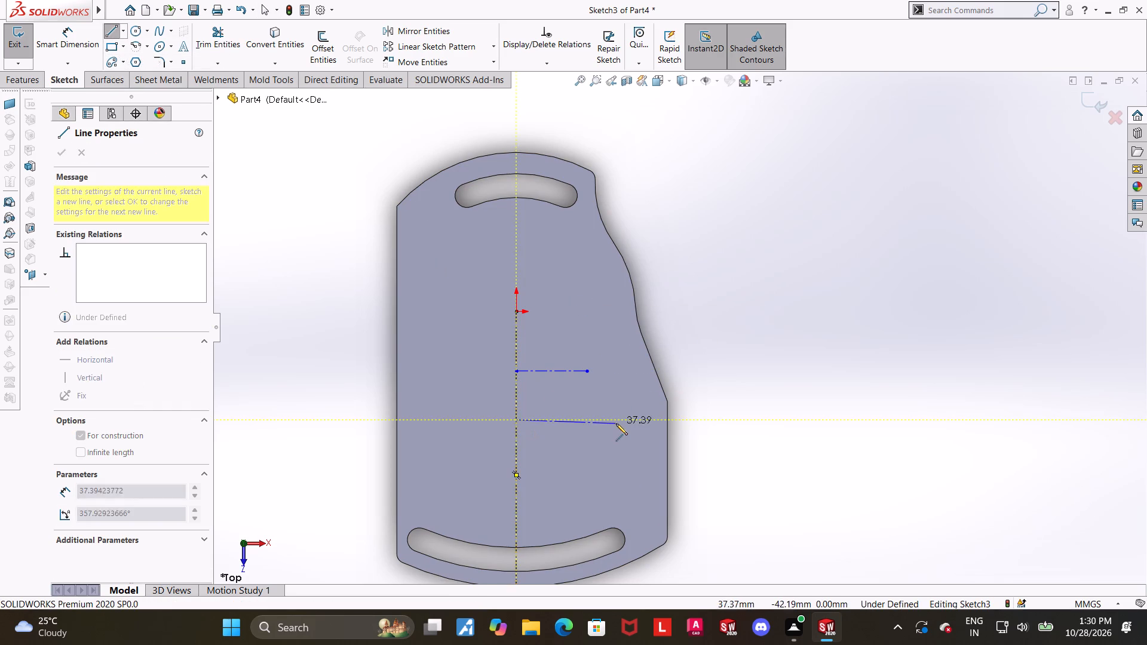
pyautogui.click(620, 419)
pyautogui.press('Escape')
pyautogui.press('Escape')
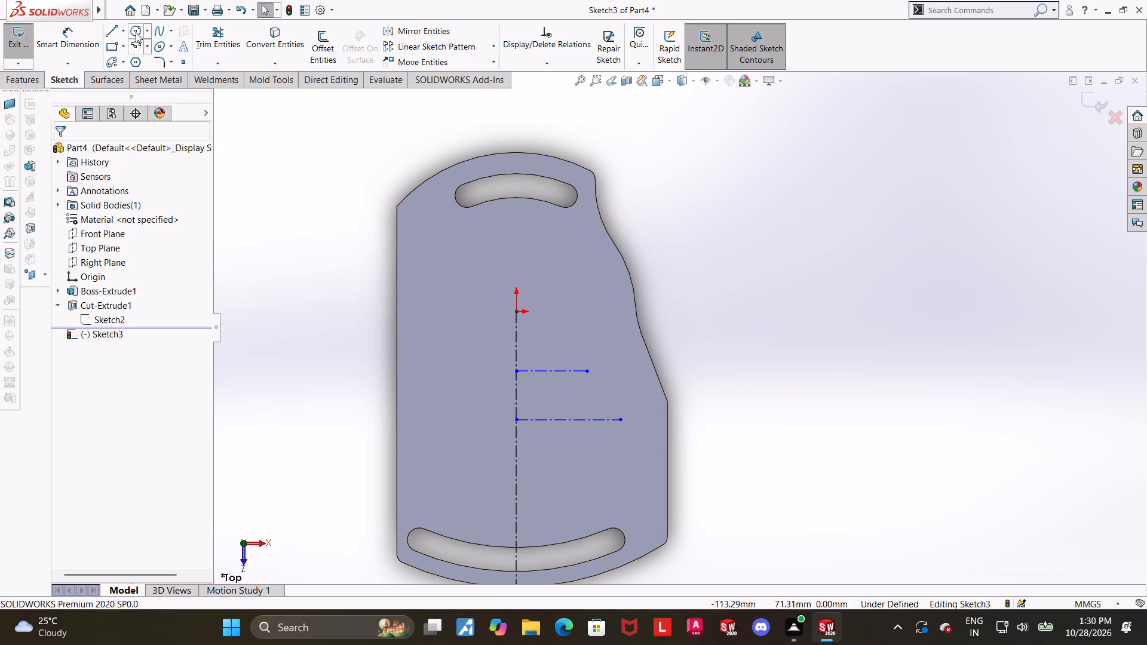
# Dimension the upper horizontal centerline's length to 31 mm.
pyautogui.scroll(1, 655, 404)
pyautogui.scroll(-1, 619, 389)
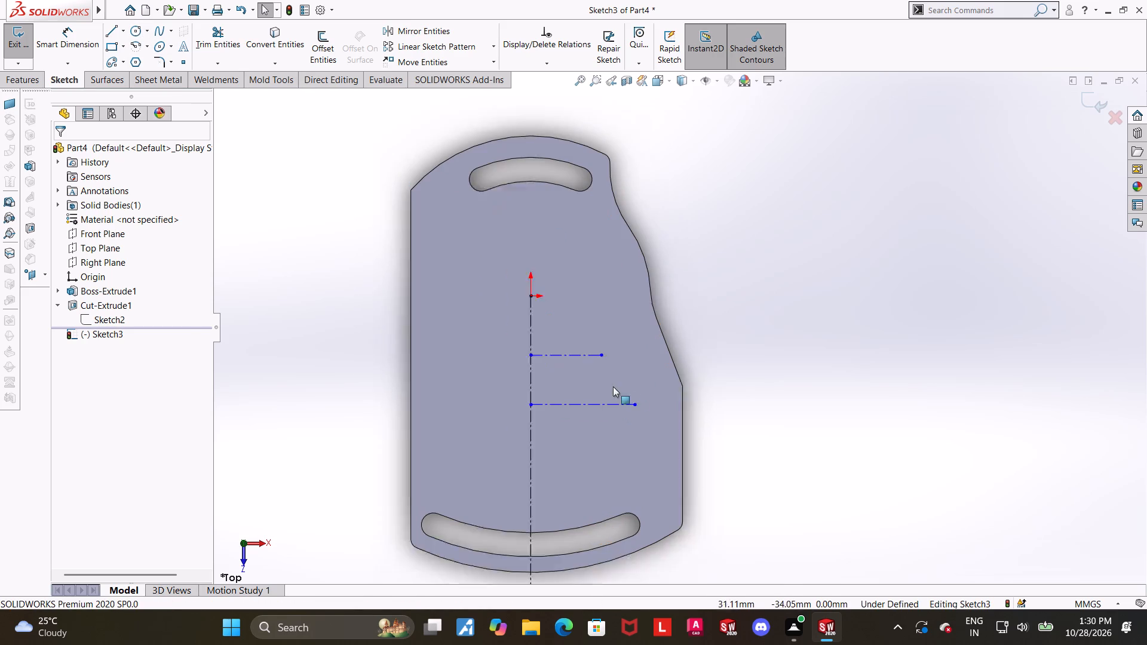
pyautogui.scroll(-1, 613, 386)
pyautogui.scroll(-1, 718, 359)
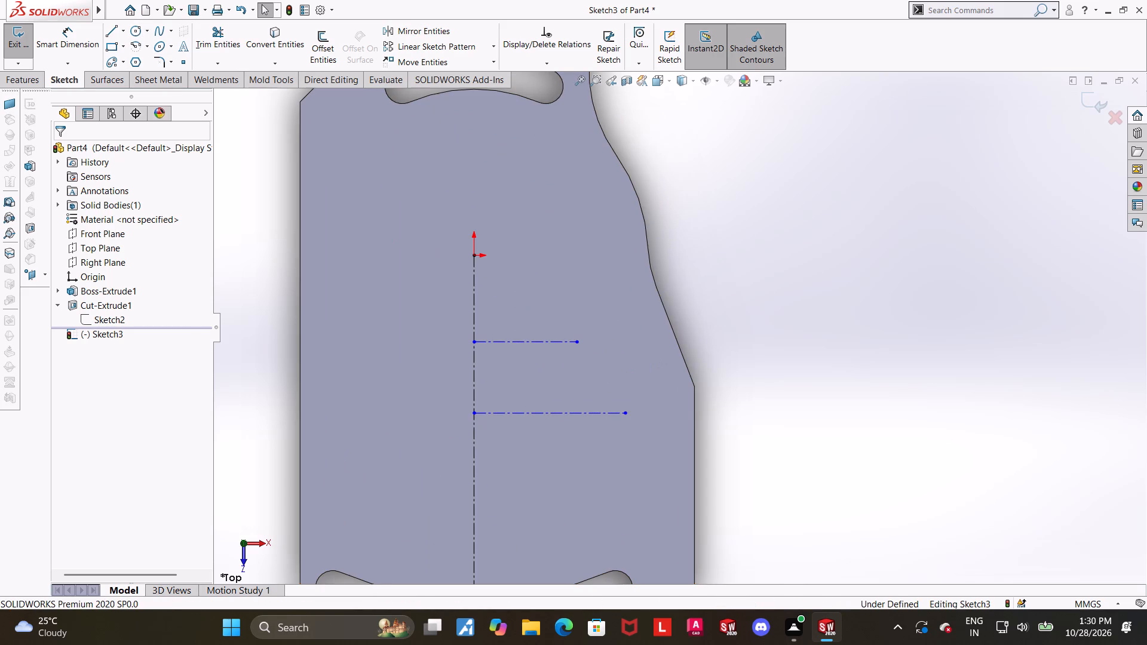
pyautogui.click(88, 44)
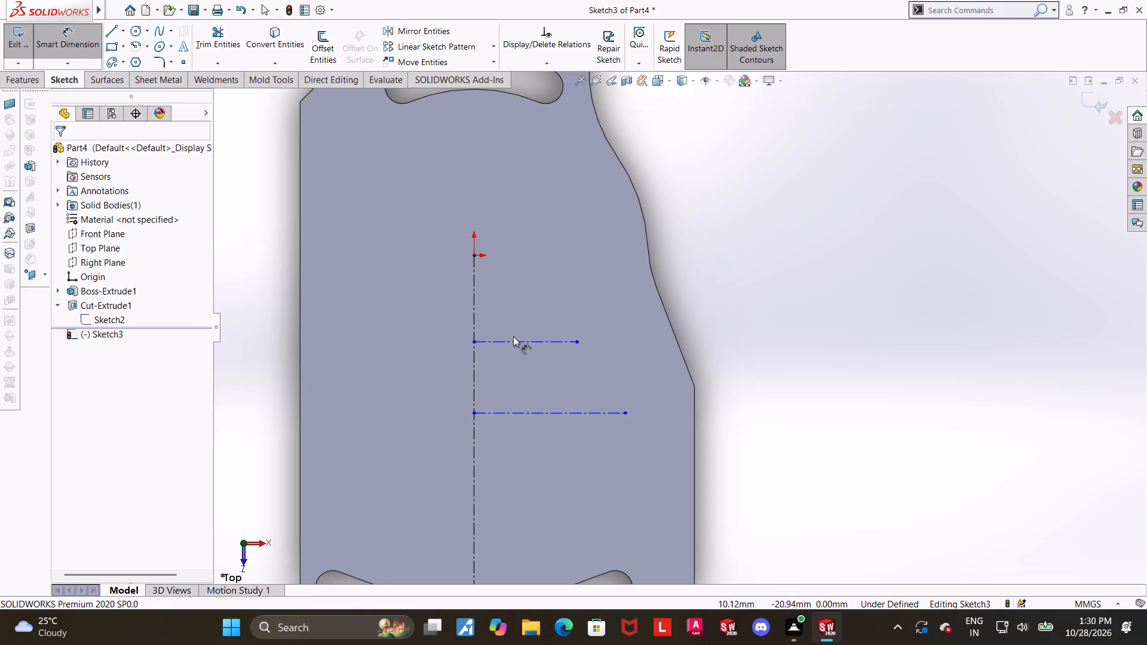
pyautogui.click(512, 340)
pyautogui.click(522, 315)
pyautogui.write('31')
pyautogui.press('Return')
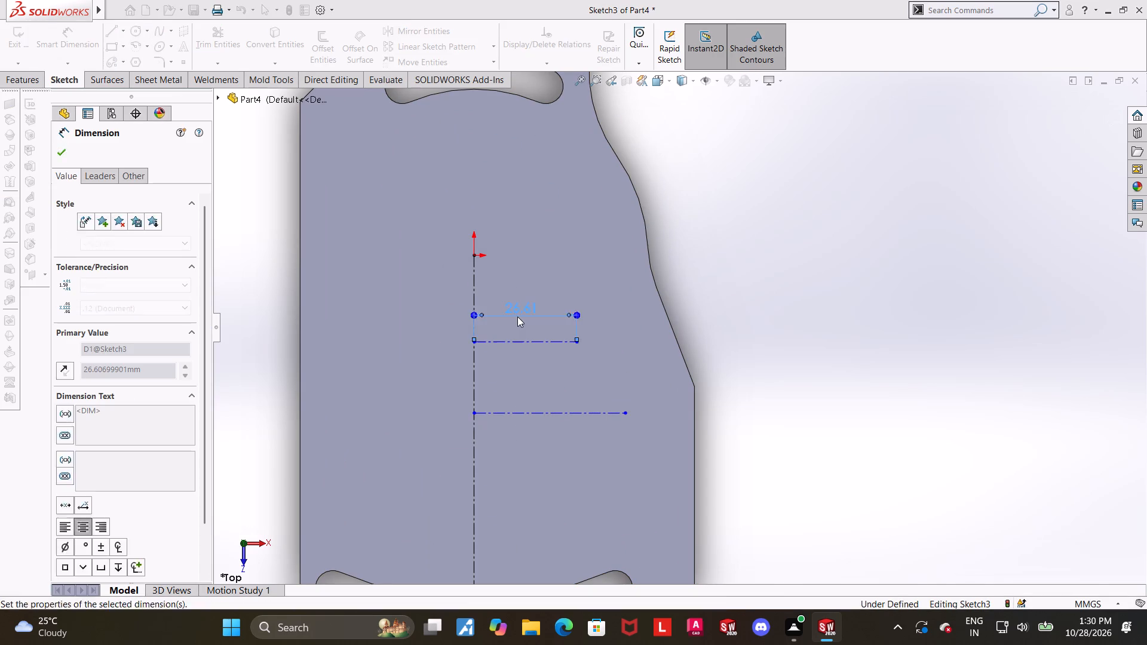
# Dimension the lower horizontal centerline's length to 40 mm.
pyautogui.press('Escape')
pyautogui.press('Escape')
pyautogui.click(78, 47)
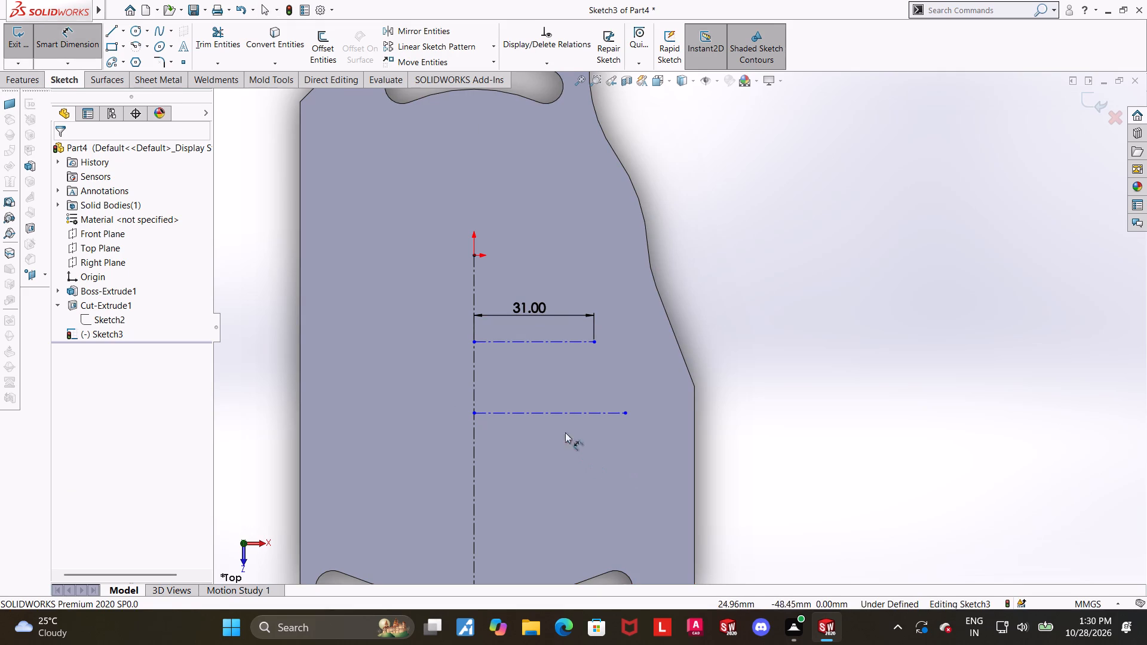
pyautogui.click(557, 411)
pyautogui.click(539, 454)
pyautogui.write('41')
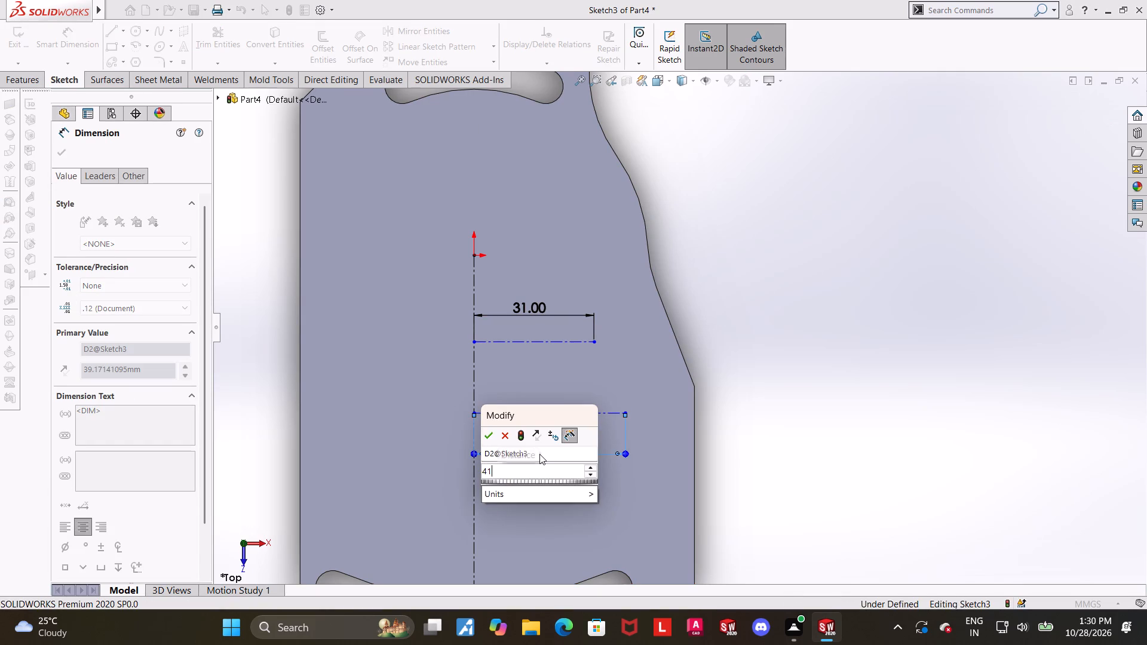
pyautogui.press('BackSpace')
pyautogui.press('0')
pyautogui.press('Return')
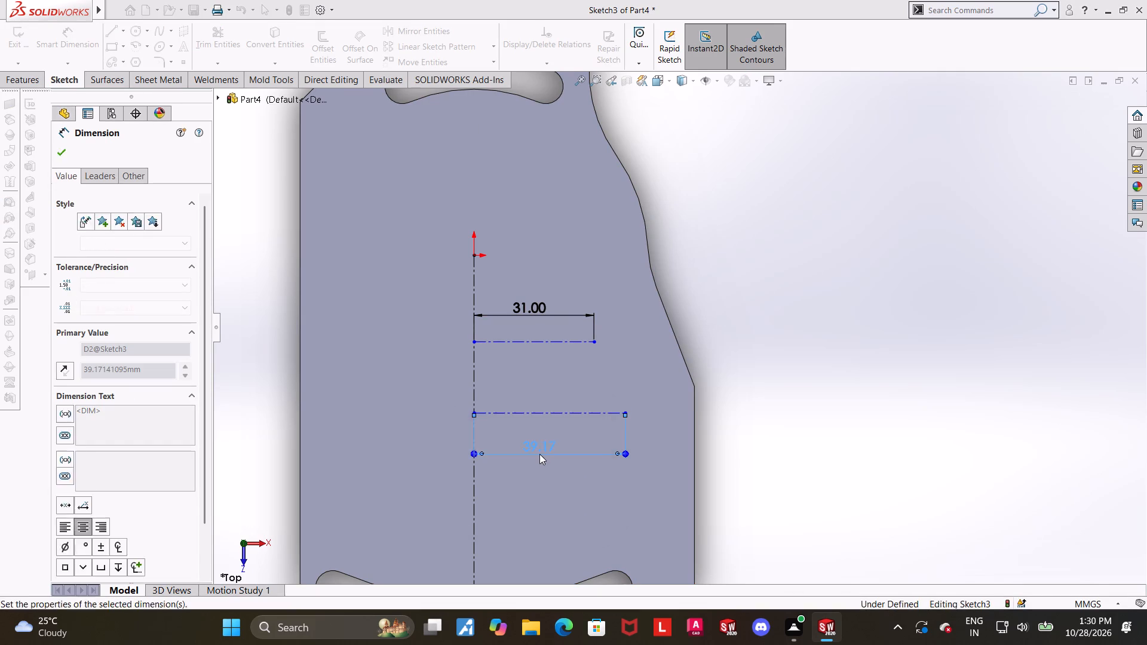
pyautogui.press('Escape')
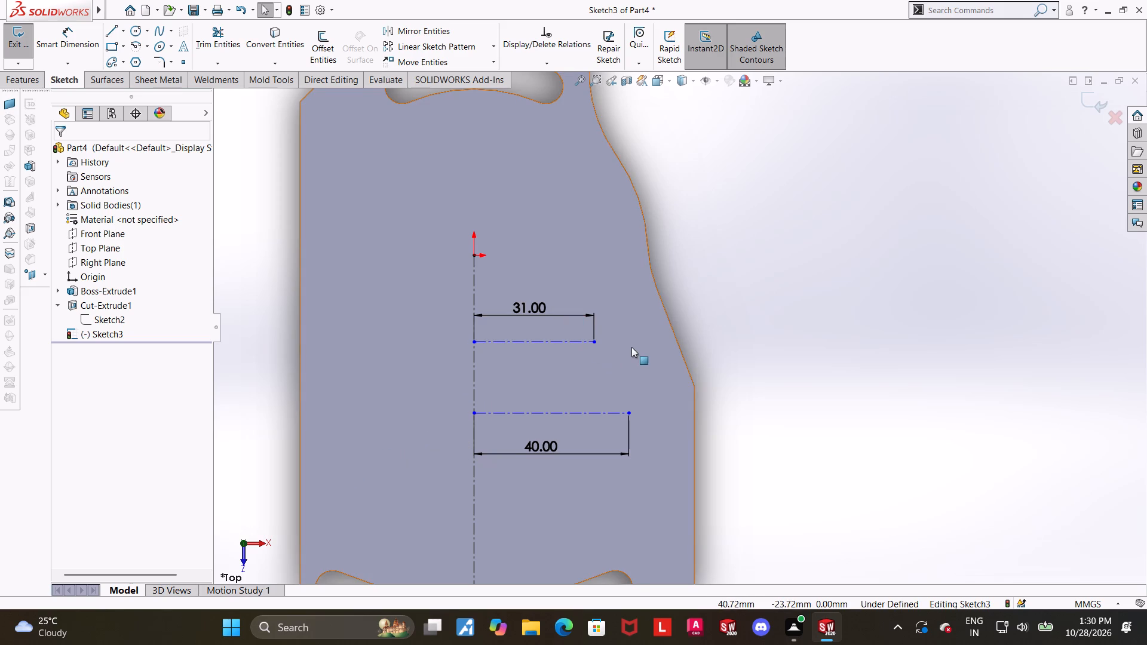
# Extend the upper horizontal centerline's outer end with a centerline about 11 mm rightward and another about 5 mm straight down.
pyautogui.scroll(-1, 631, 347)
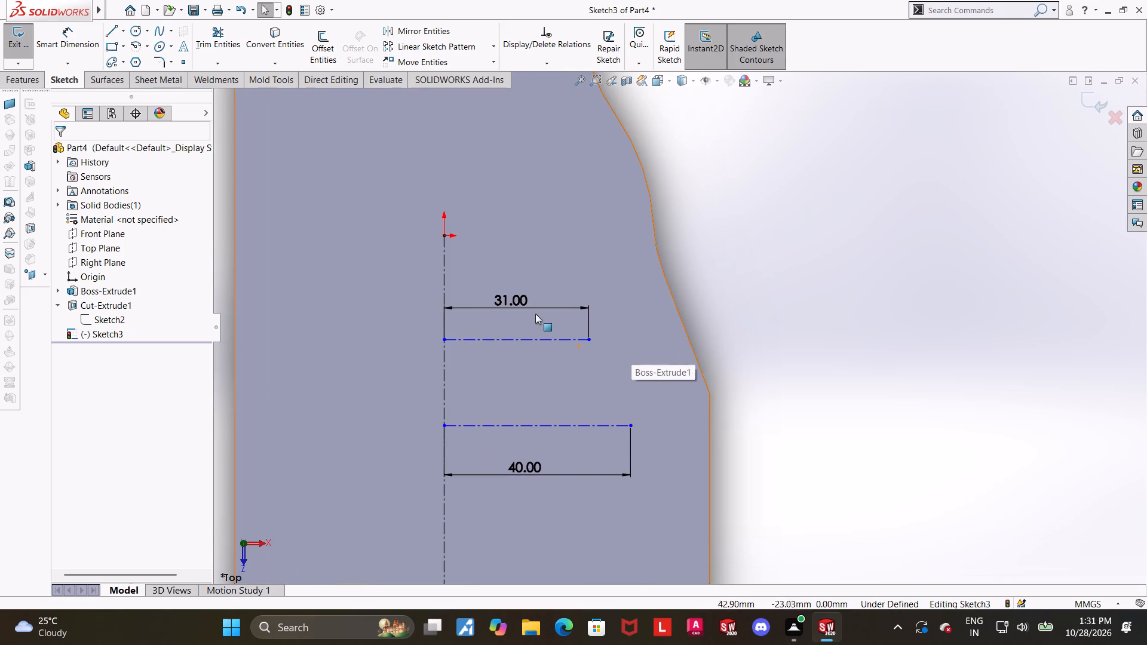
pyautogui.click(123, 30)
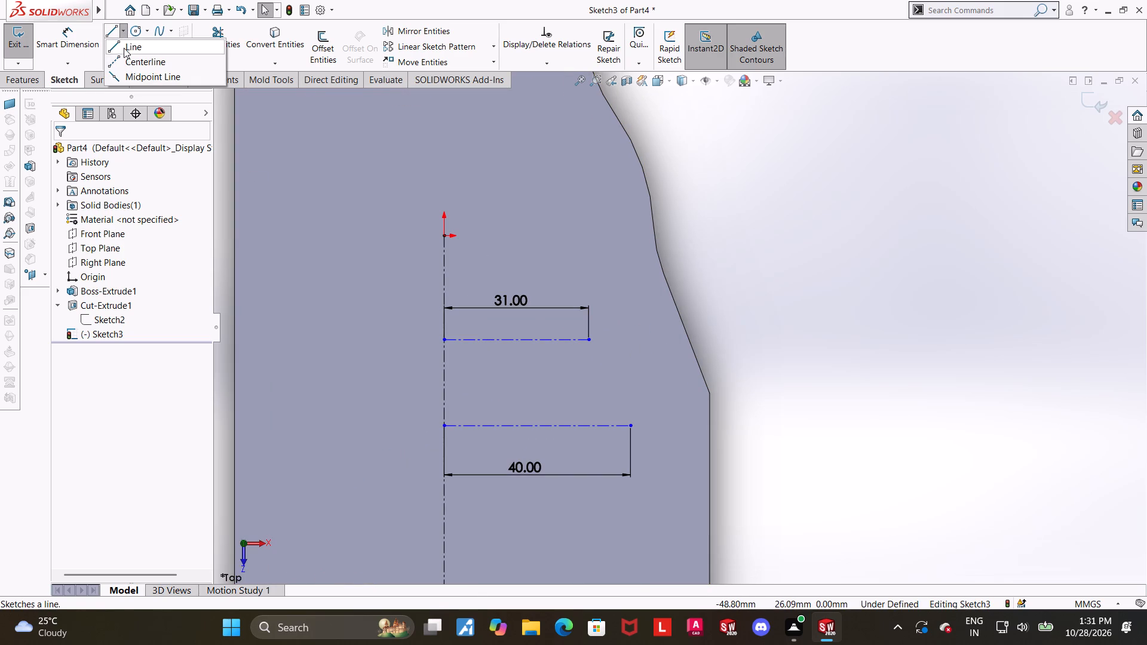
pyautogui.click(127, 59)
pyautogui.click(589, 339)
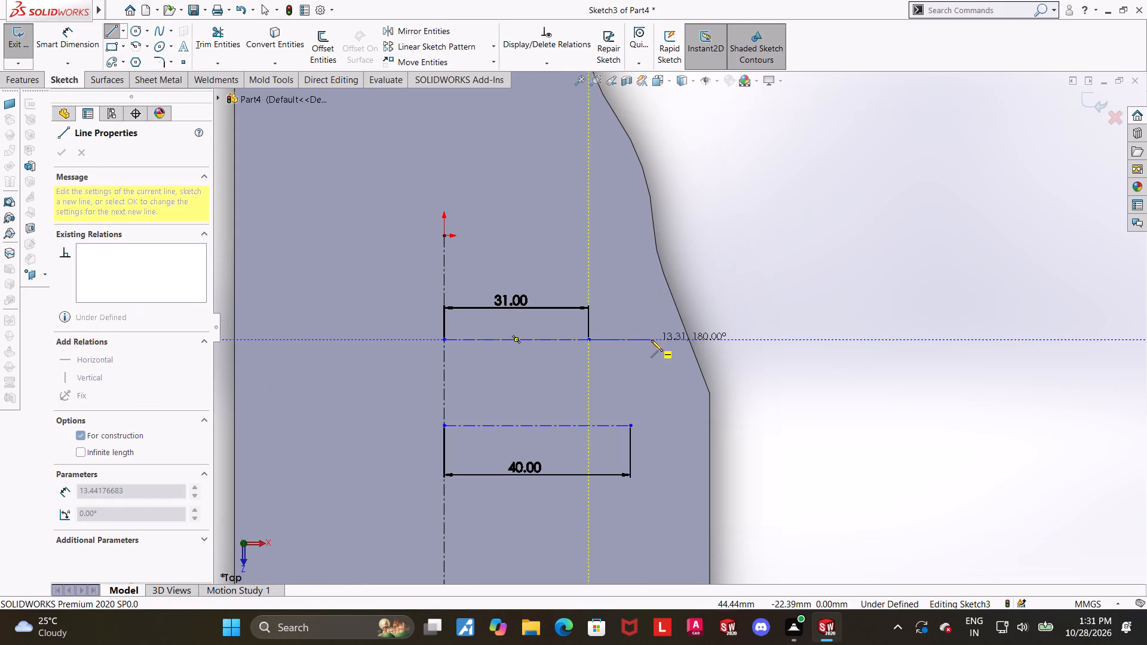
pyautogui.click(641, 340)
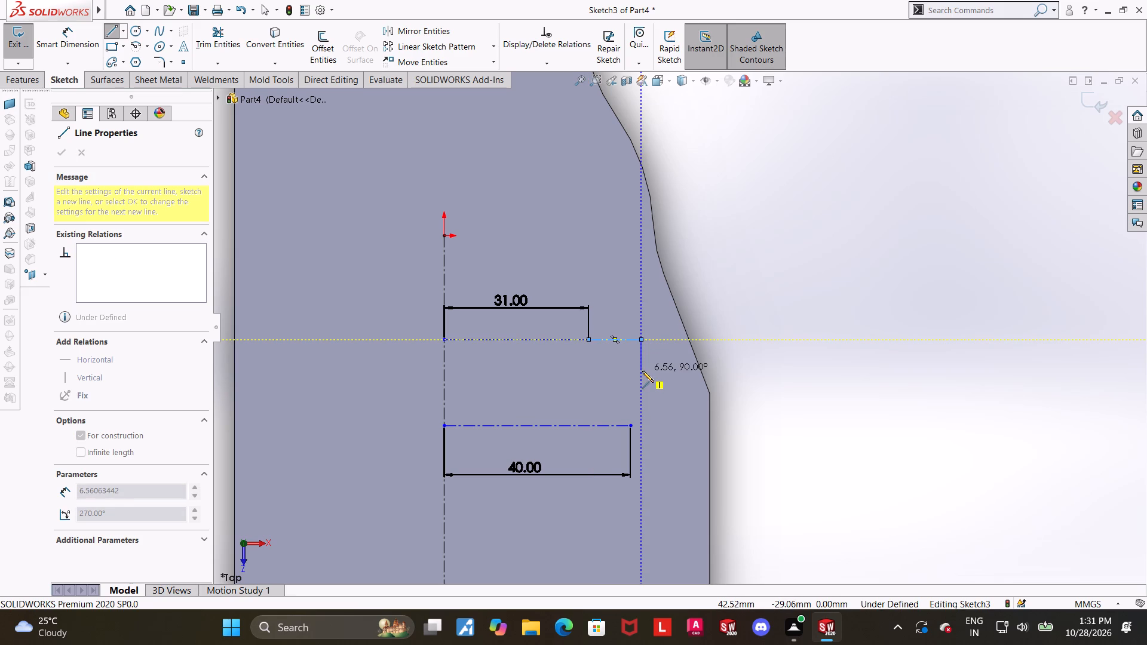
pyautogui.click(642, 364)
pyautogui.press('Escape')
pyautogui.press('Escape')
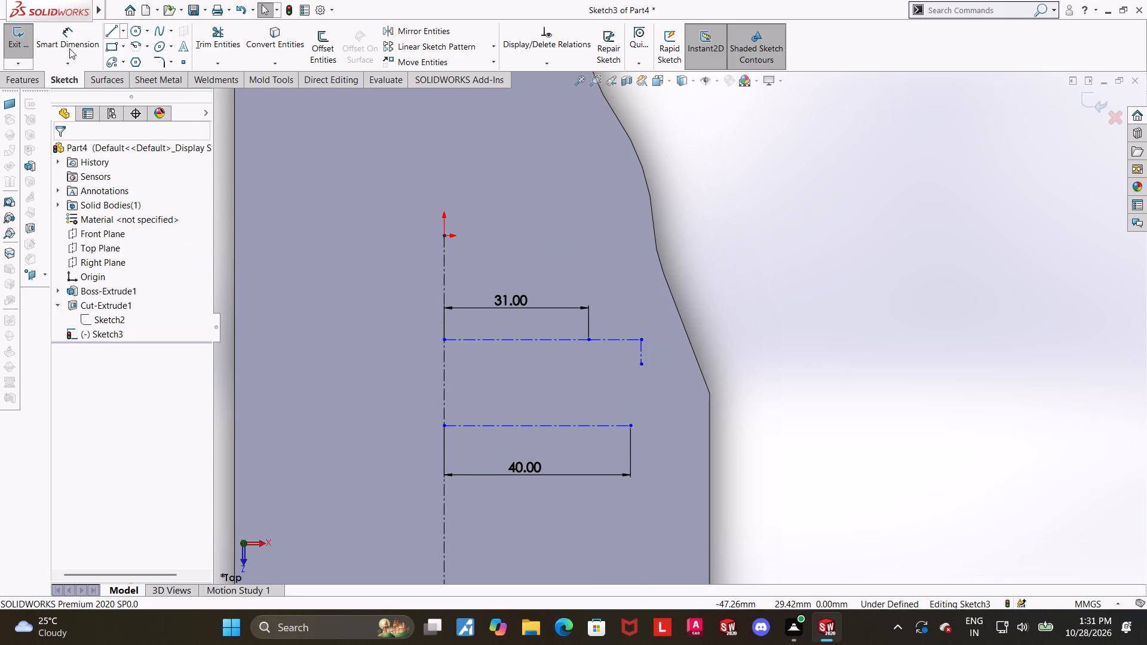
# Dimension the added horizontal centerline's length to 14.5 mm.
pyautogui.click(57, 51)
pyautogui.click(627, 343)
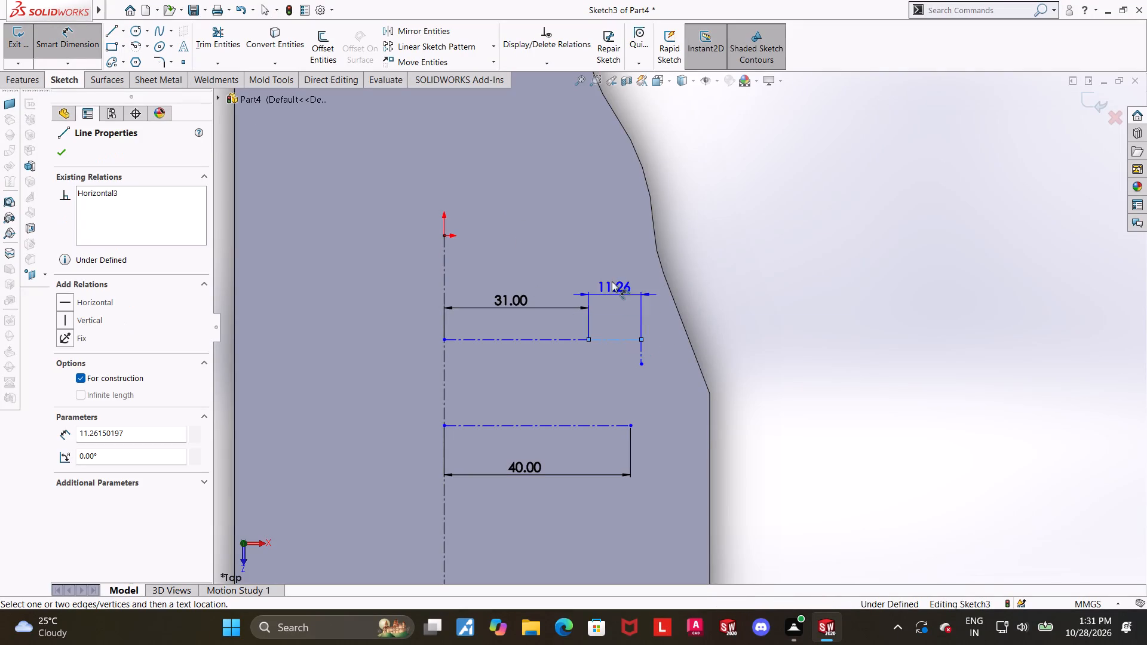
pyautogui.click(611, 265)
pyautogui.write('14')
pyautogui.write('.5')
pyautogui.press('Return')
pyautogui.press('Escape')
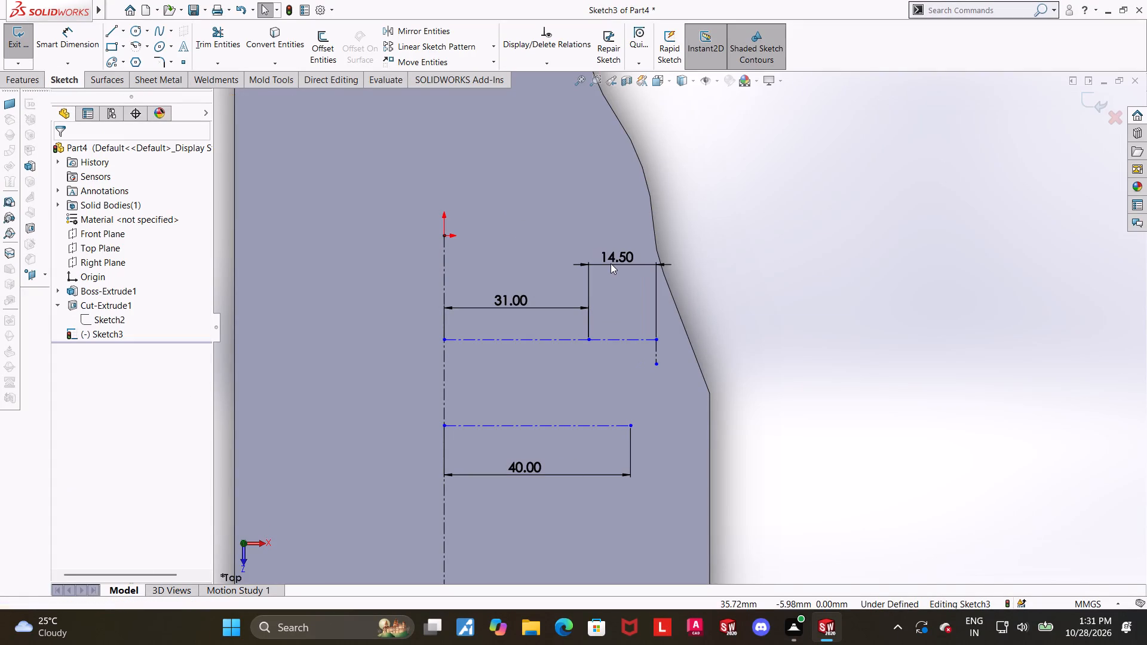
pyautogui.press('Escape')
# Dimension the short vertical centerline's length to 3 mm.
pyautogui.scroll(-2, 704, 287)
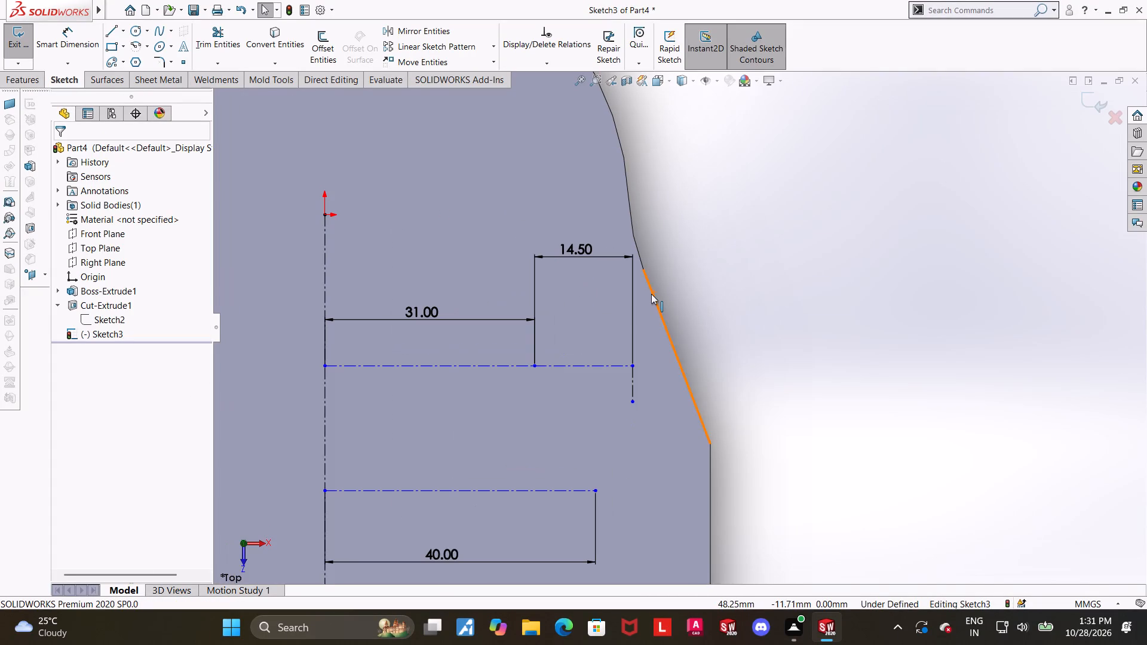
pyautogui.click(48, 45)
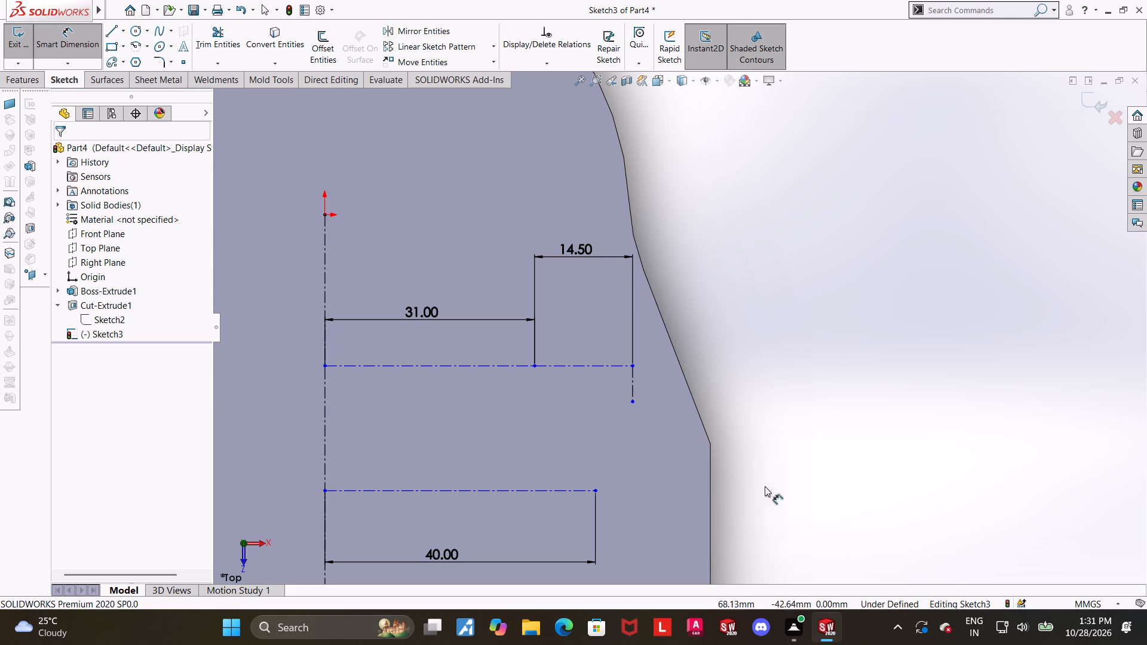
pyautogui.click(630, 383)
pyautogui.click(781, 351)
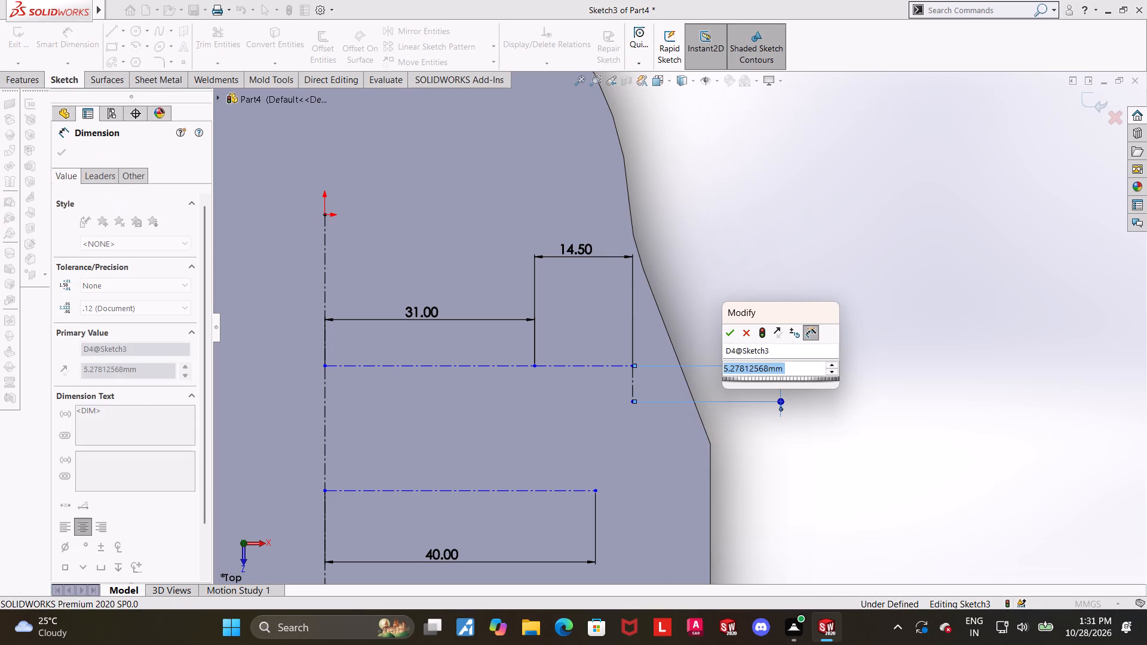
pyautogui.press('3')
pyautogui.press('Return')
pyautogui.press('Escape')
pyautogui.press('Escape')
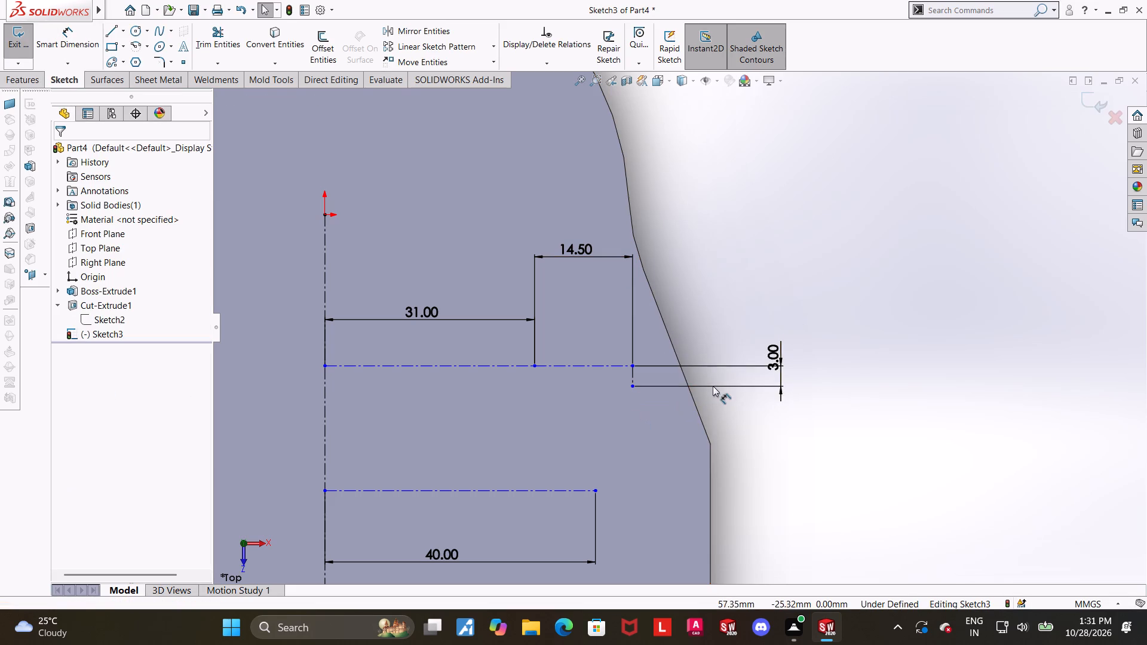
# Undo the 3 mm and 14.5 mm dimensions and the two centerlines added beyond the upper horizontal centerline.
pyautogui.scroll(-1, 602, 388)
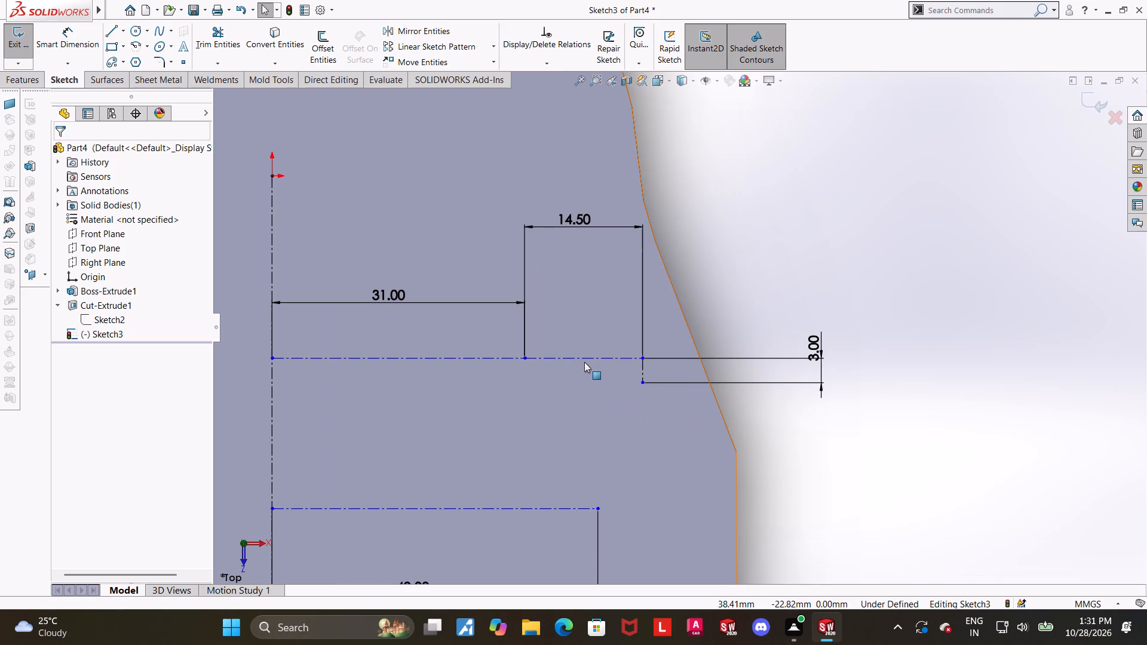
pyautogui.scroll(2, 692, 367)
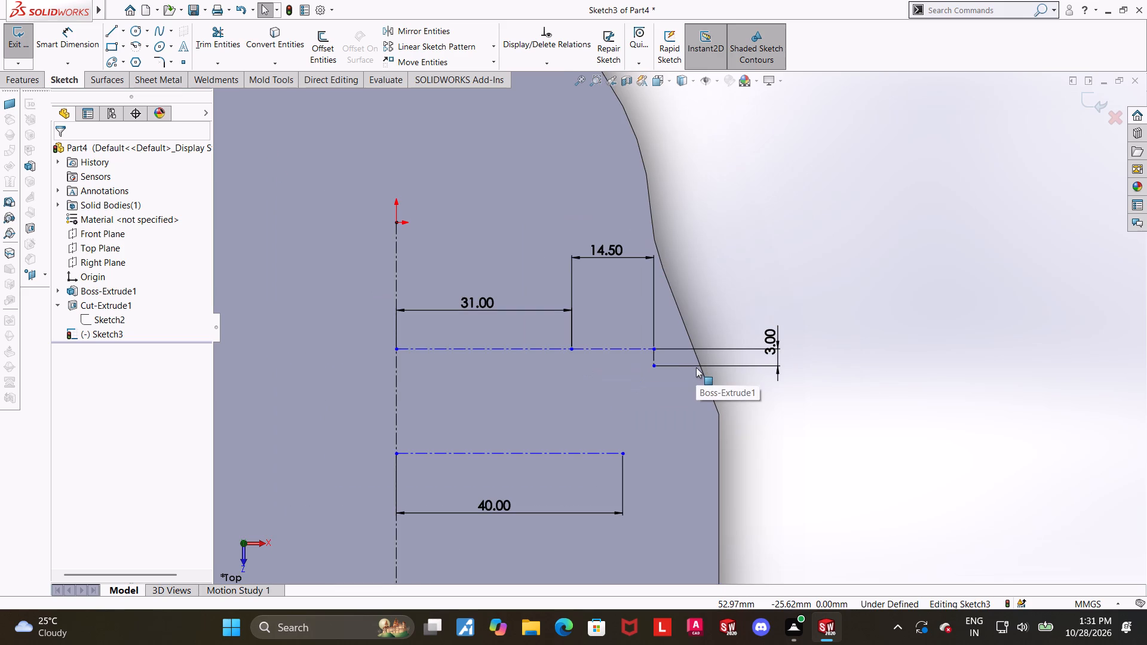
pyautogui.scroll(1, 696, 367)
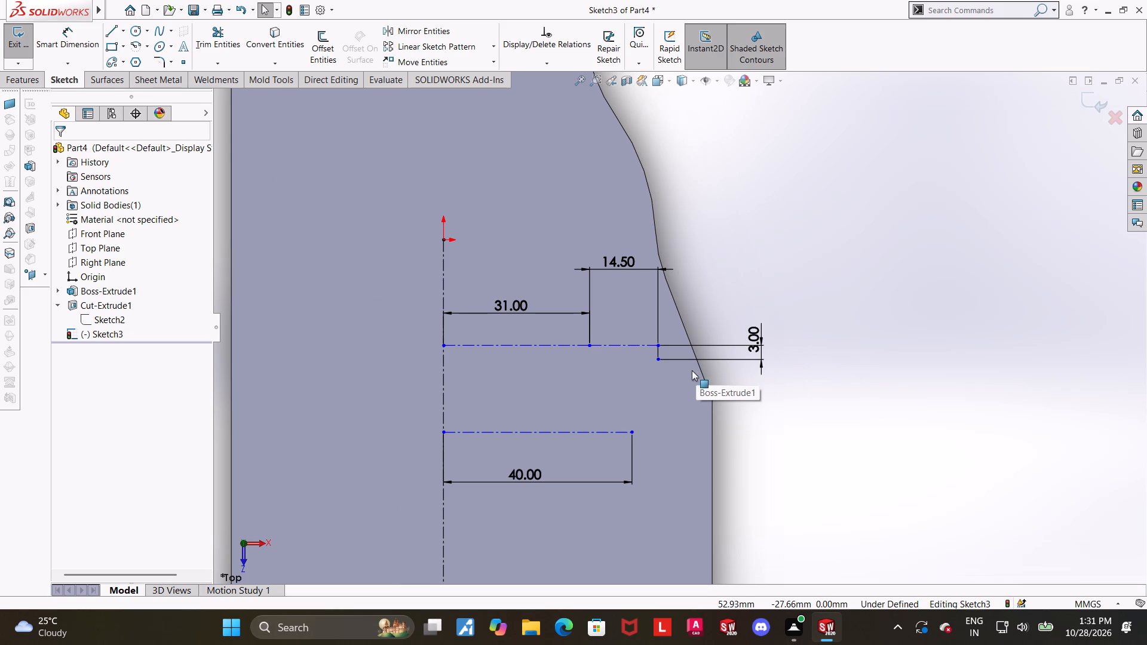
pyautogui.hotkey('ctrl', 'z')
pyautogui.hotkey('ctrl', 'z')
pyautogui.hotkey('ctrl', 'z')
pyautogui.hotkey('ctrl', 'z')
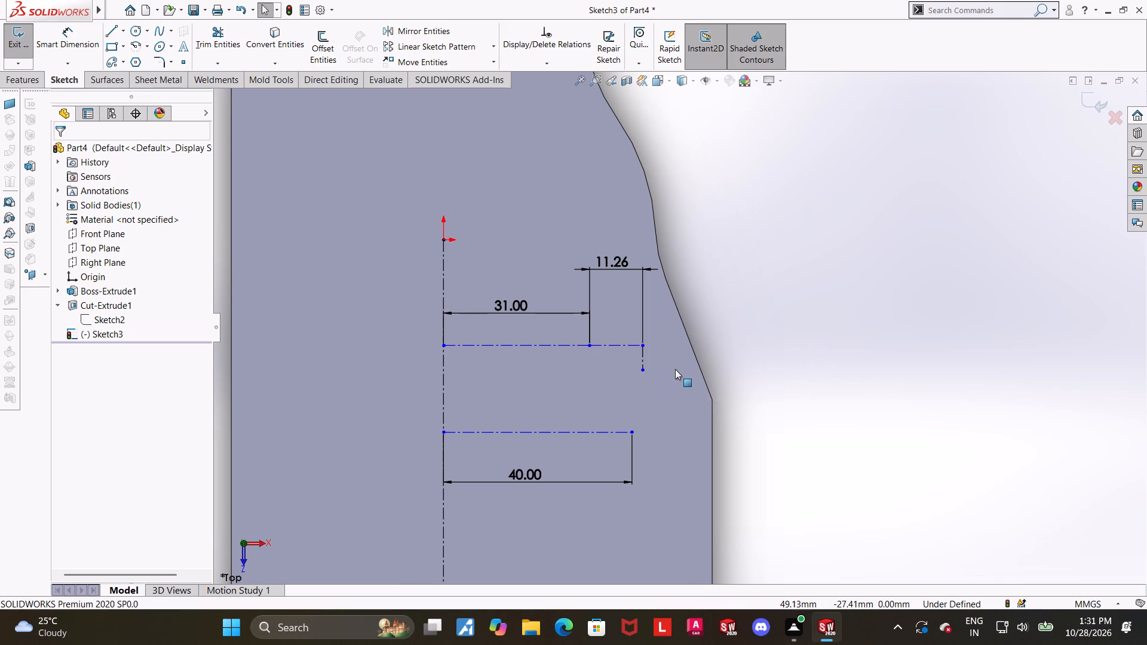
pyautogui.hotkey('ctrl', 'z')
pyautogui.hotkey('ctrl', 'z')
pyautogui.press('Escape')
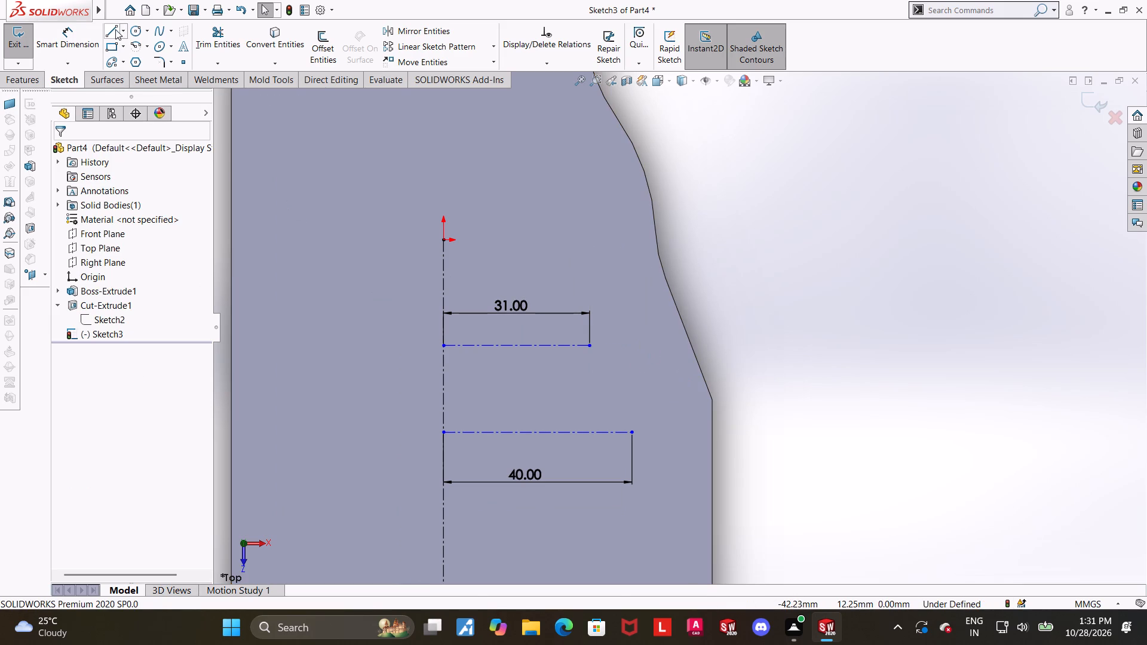
# Draw a short vertical centerline down from the upper horizontal centerline's outer end, continuing into a horizontal centerline rightward.
pyautogui.click(122, 29)
pyautogui.click(125, 64)
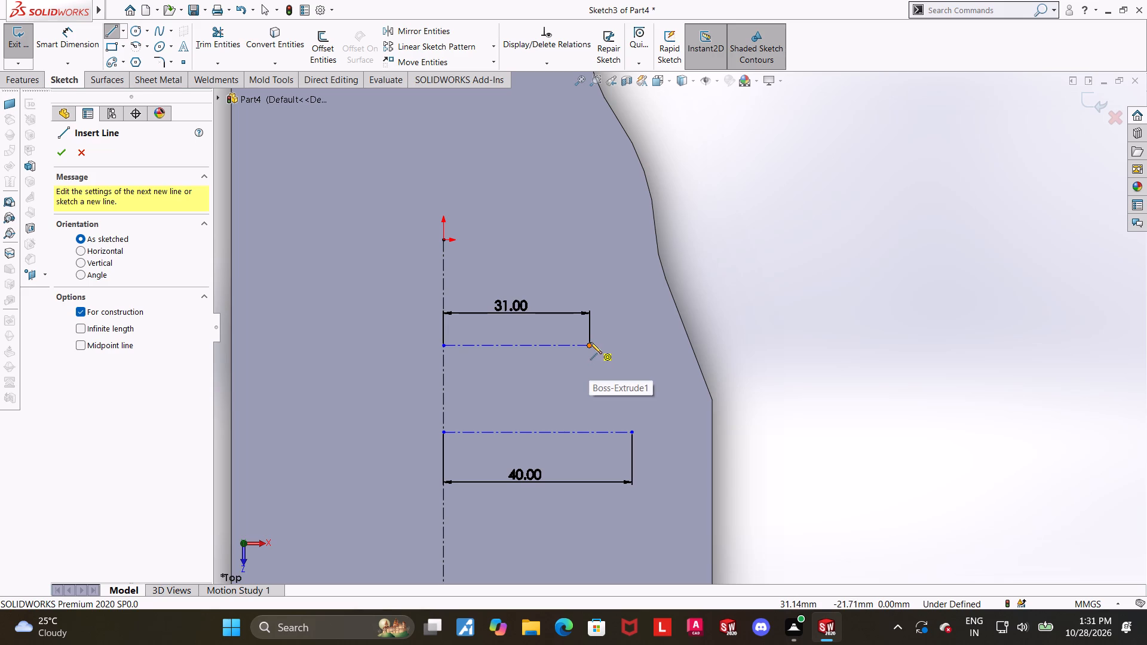
pyautogui.click(590, 343)
pyautogui.click(588, 371)
pyautogui.click(659, 371)
pyautogui.press('Escape')
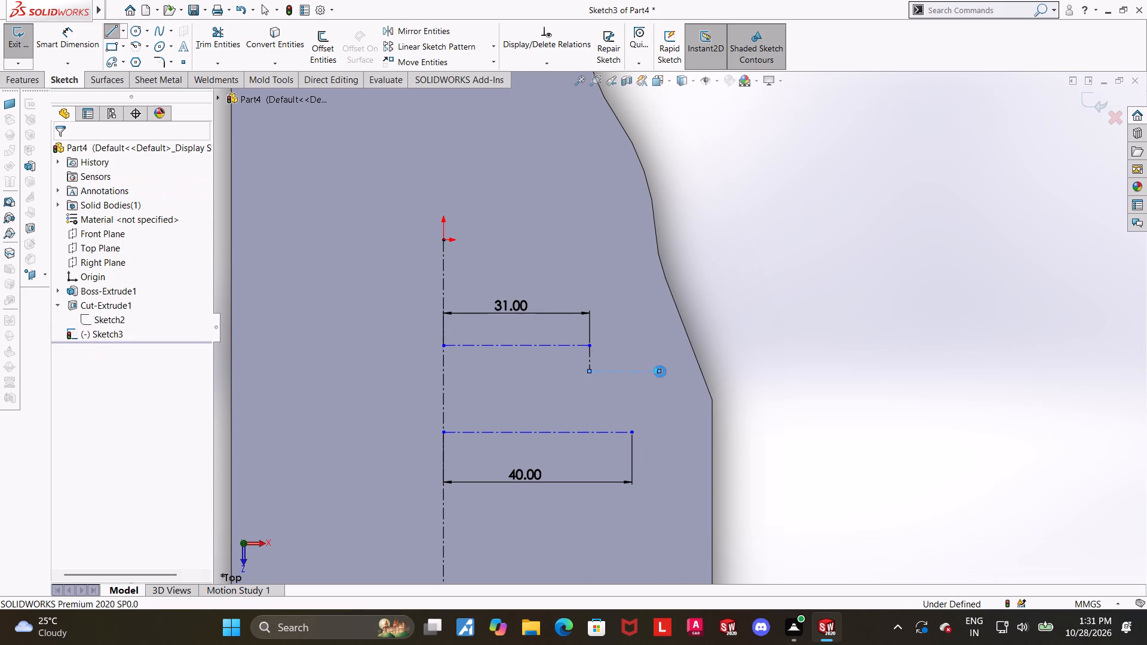
pyautogui.press('Escape')
# Dimension the short vertical centerline's length to 3 mm.
pyautogui.click(83, 25)
pyautogui.click(591, 363)
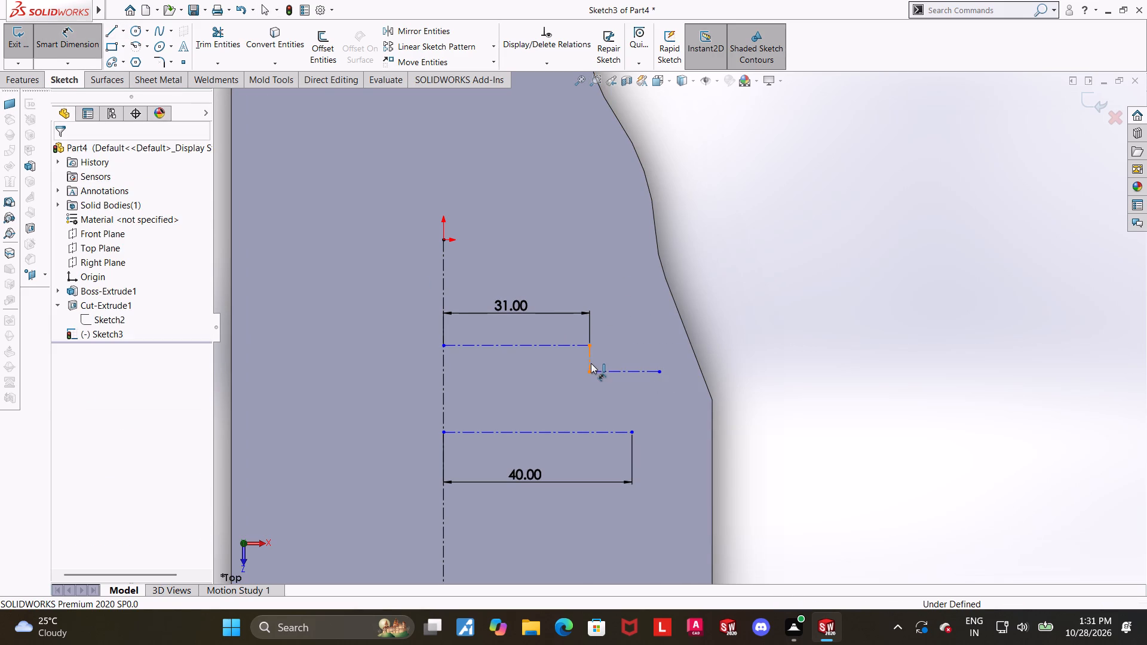
pyautogui.click(572, 363)
pyautogui.press('3')
pyautogui.press('Return')
pyautogui.press('Escape')
pyautogui.press('Escape')
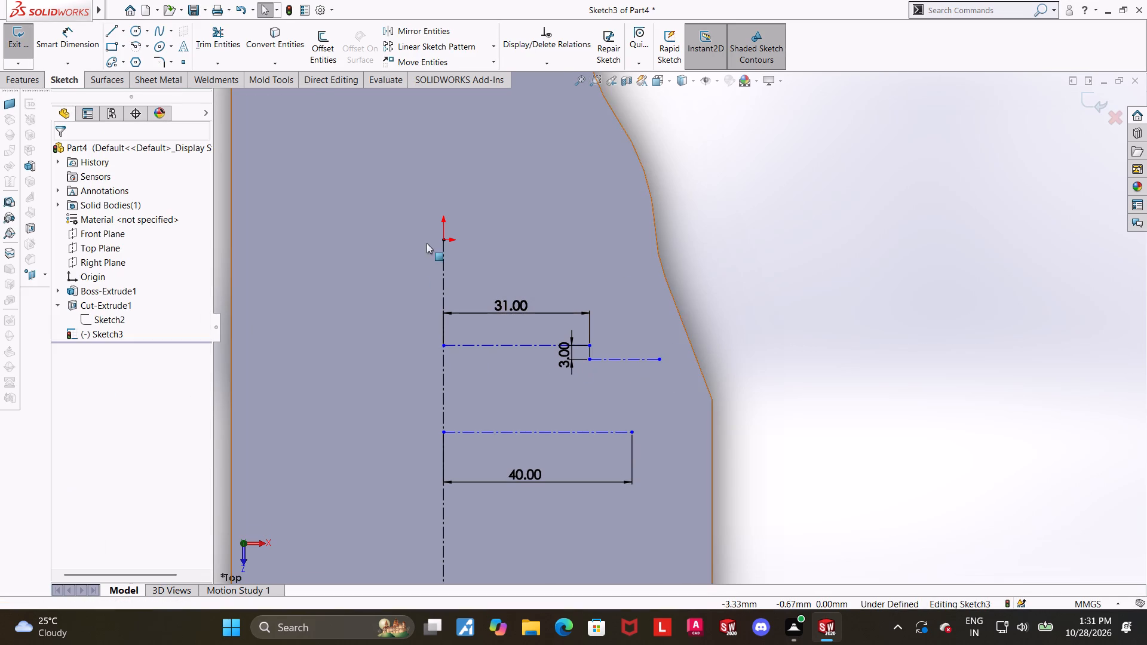
# Dimension the stepped-down outer horizontal centerline's length to 14.5 mm.
pyautogui.click(91, 37)
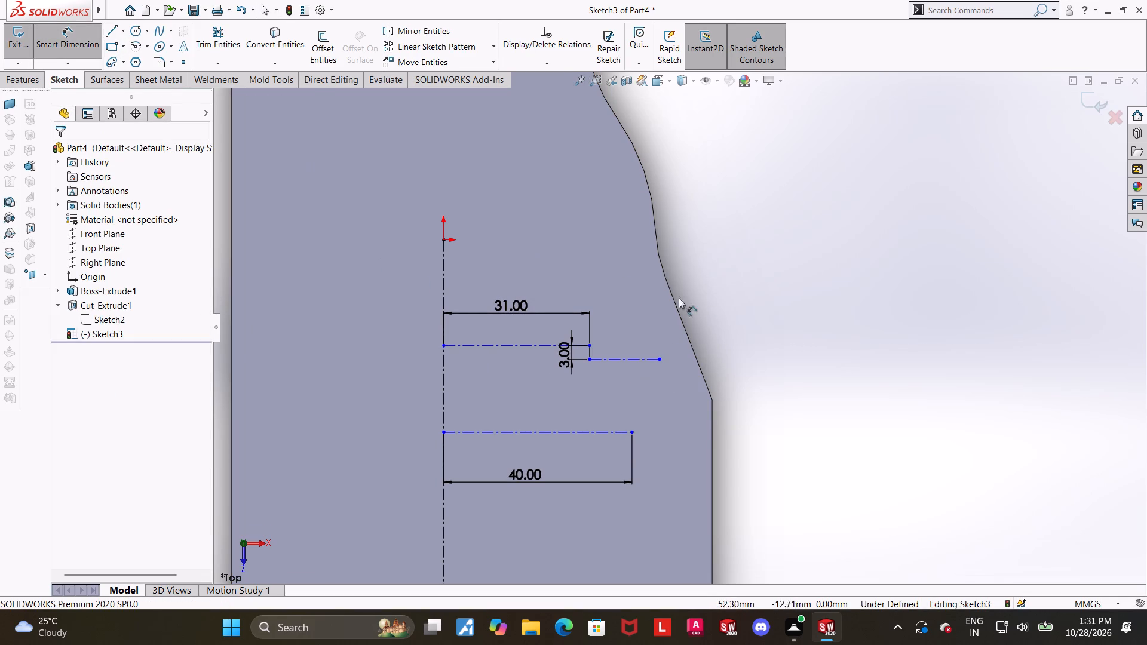
pyautogui.scroll(-1, 602, 291)
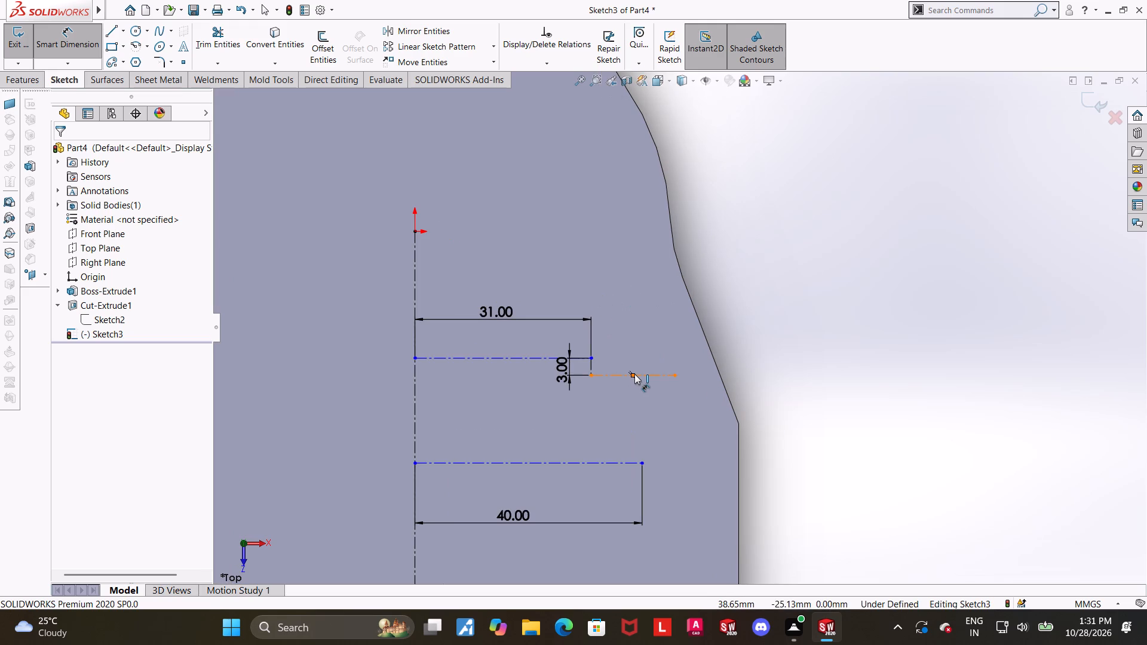
pyautogui.click(634, 373)
pyautogui.press('Escape')
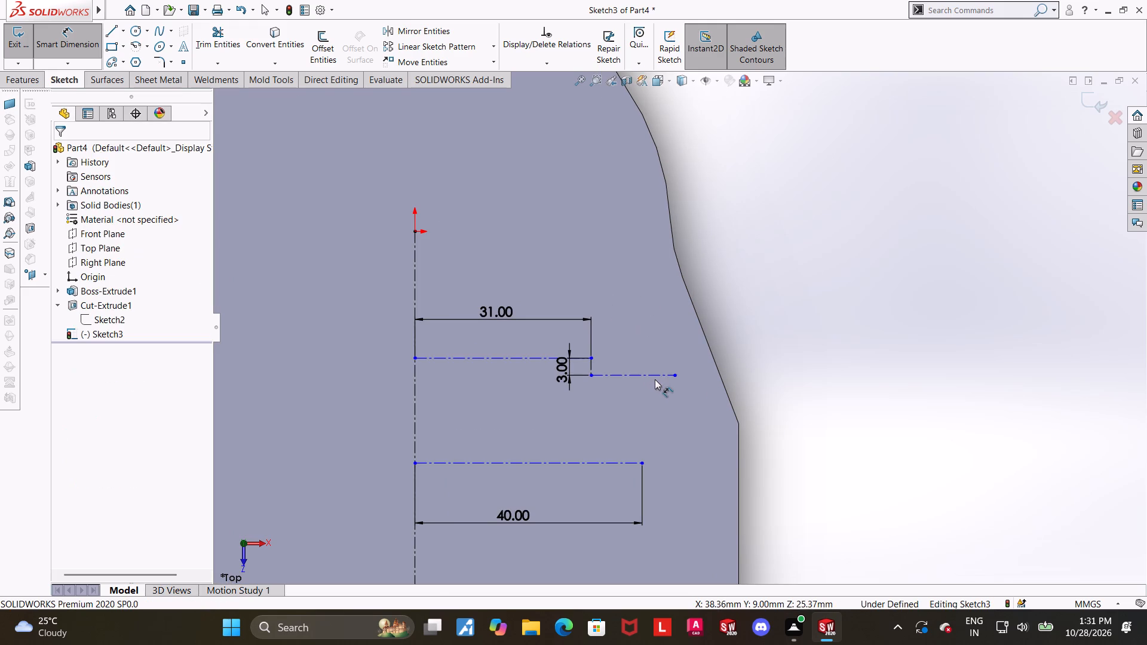
pyautogui.click(653, 377)
pyautogui.click(637, 272)
pyautogui.write('14.5')
pyautogui.press('Return')
pyautogui.press('Escape')
pyautogui.press('Escape')
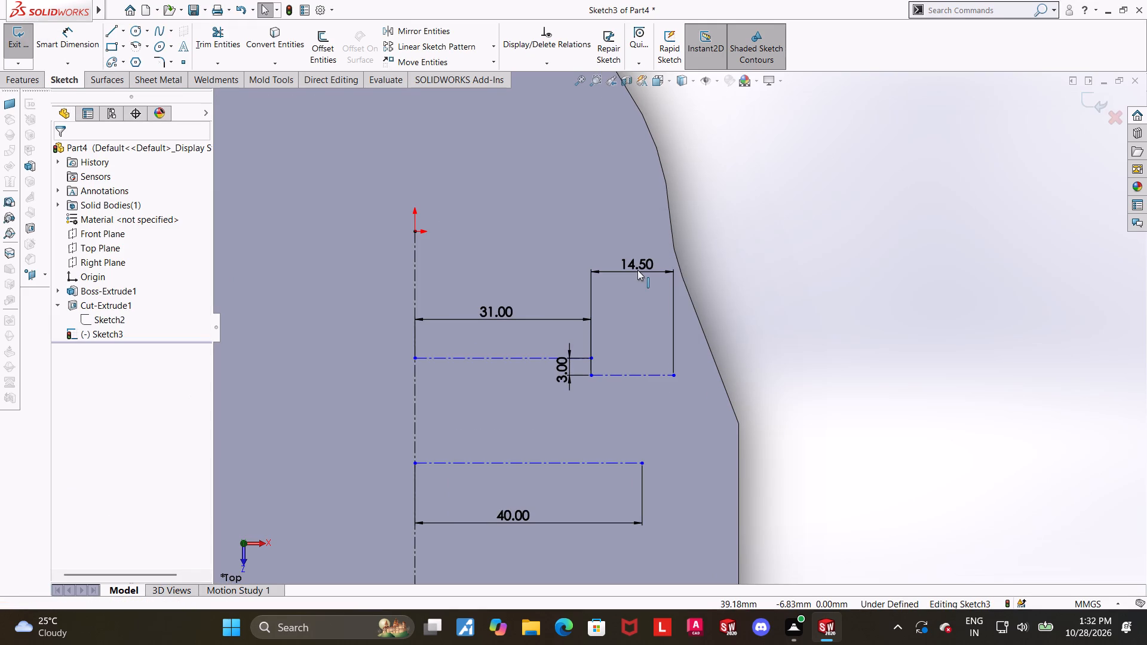
pyautogui.click(885, 341)
# Dimension the vertical distance between the 14.5 mm outer centerline and the lower 40 mm centerline to 15 mm.
pyautogui.scroll(1, 852, 325)
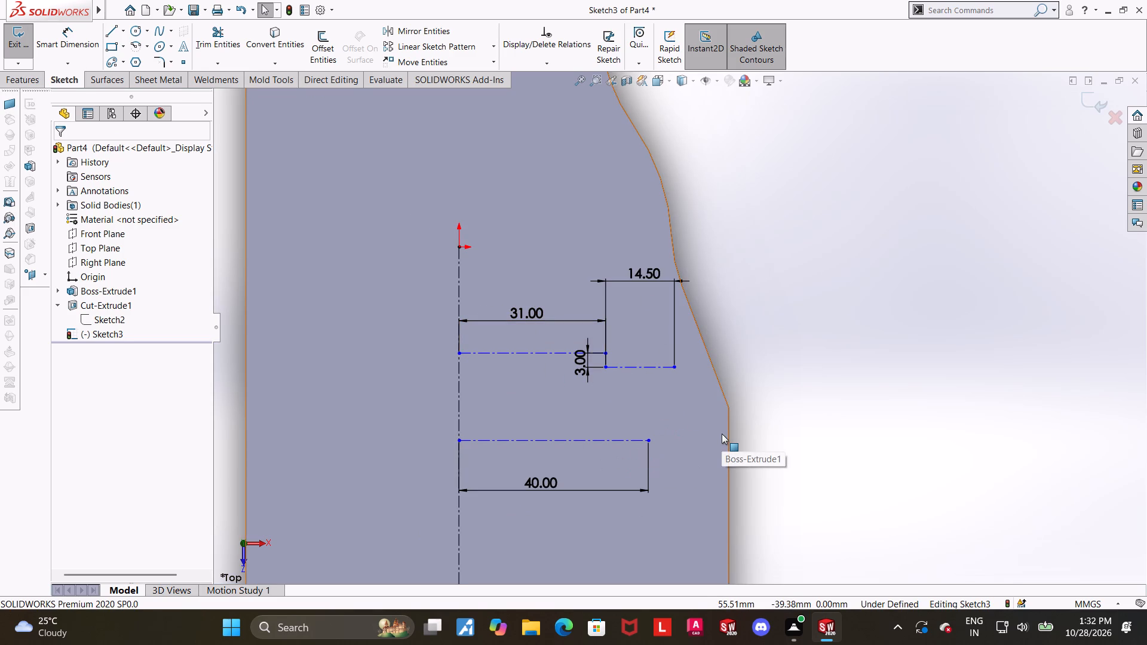
pyautogui.scroll(1, 722, 434)
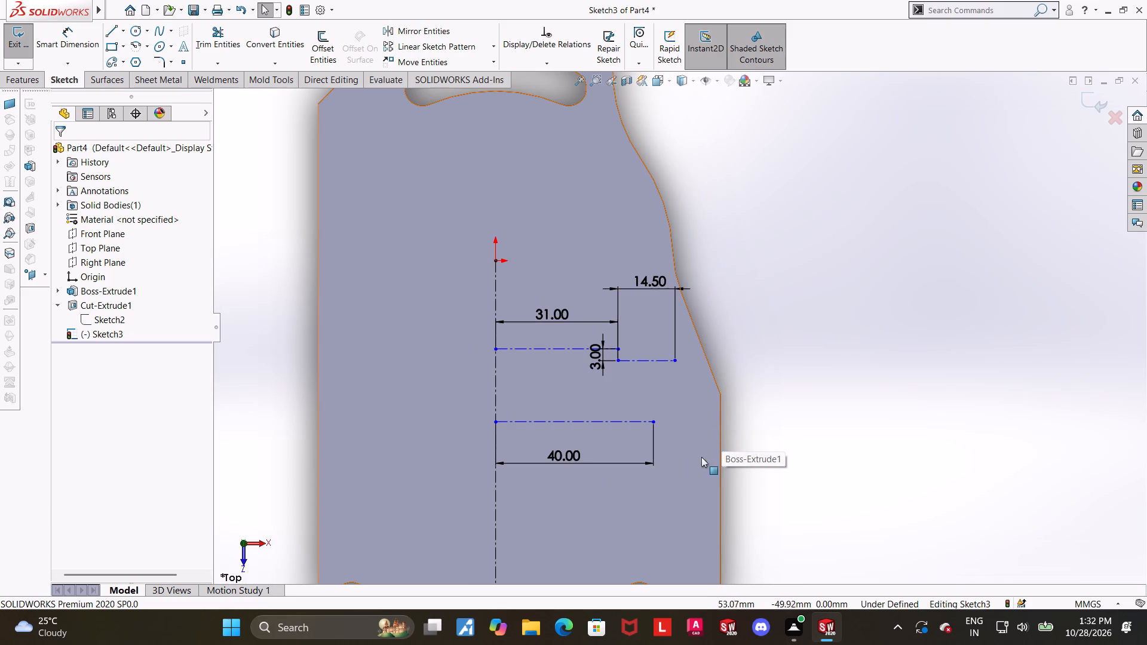
pyautogui.click(81, 31)
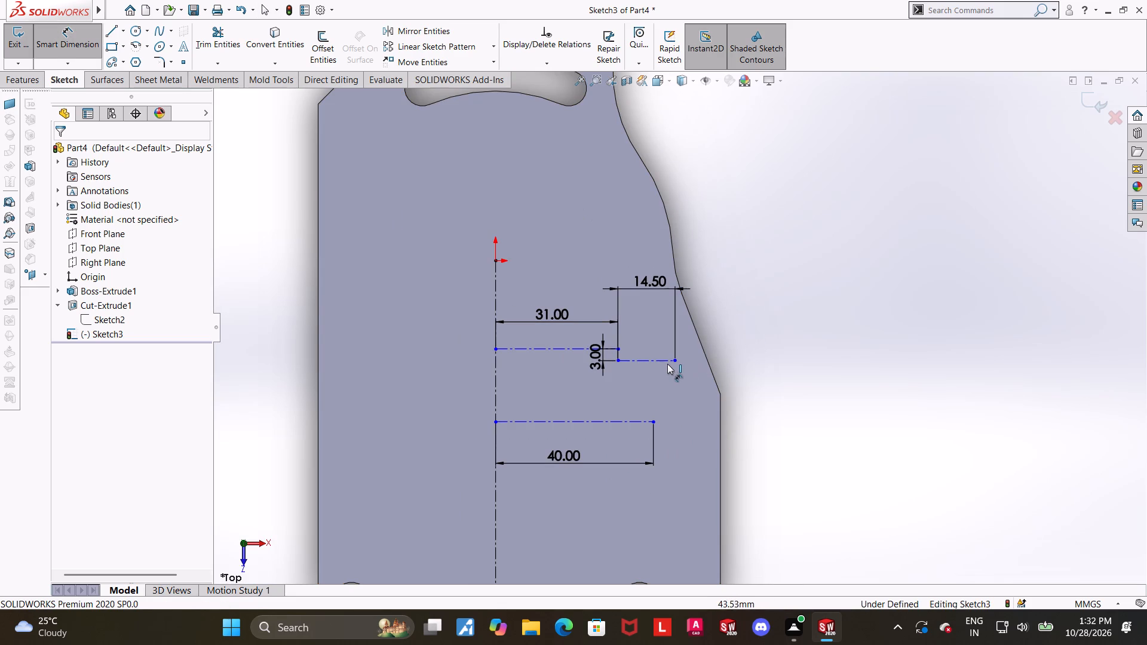
pyautogui.click(667, 364)
pyautogui.click(646, 425)
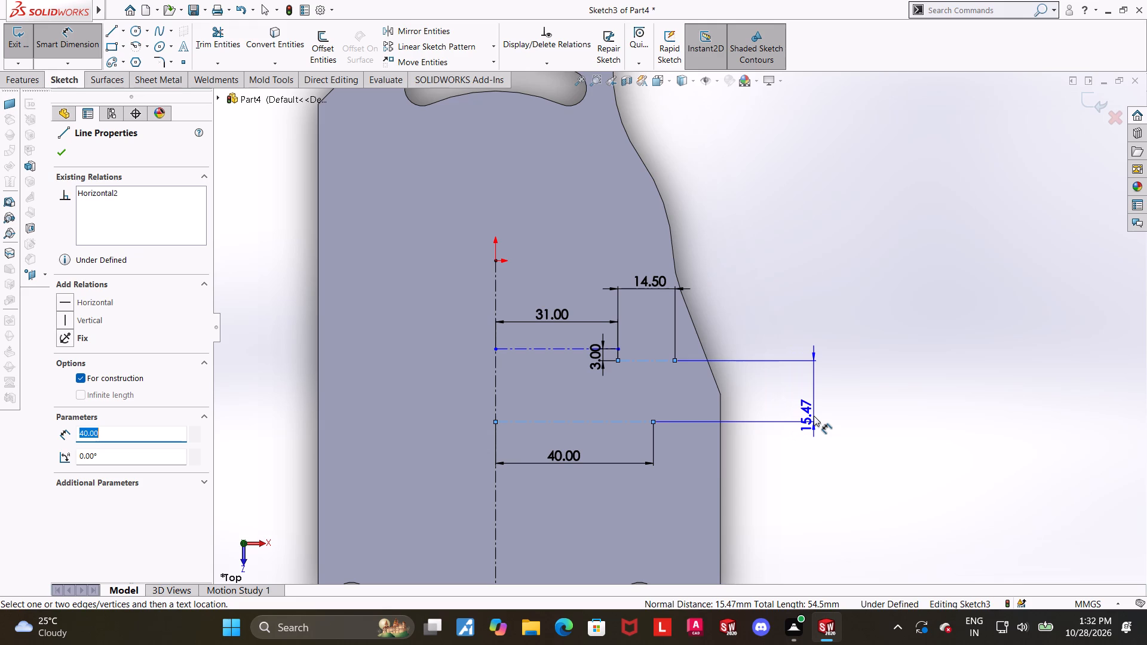
pyautogui.write('15')
pyautogui.press('Return')
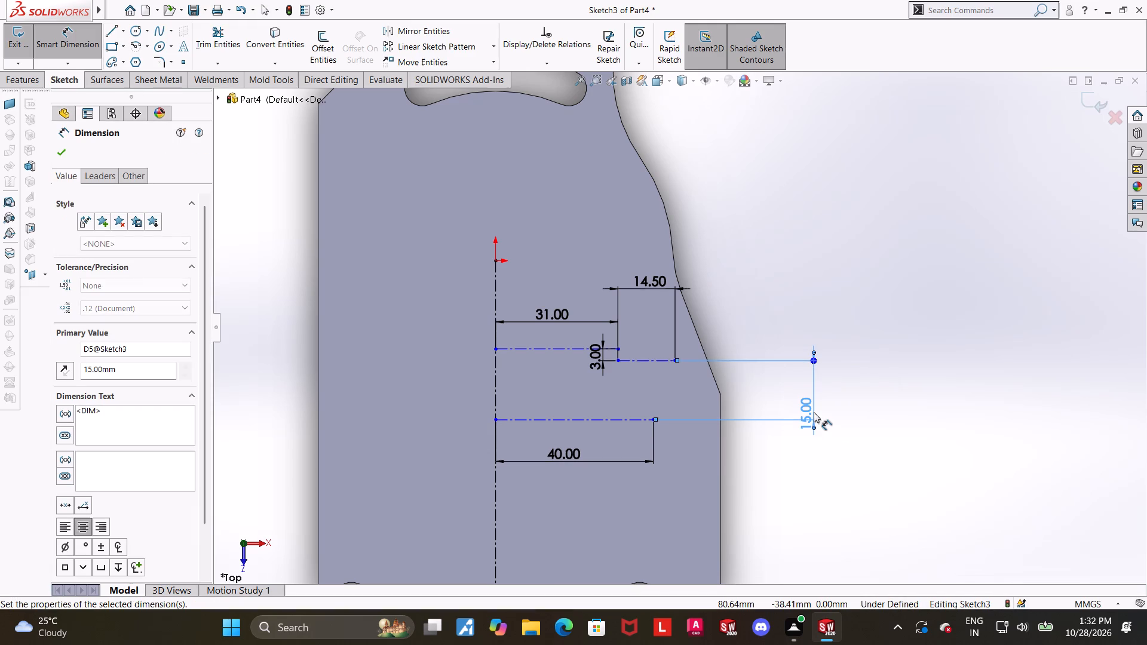
pyautogui.click(931, 395)
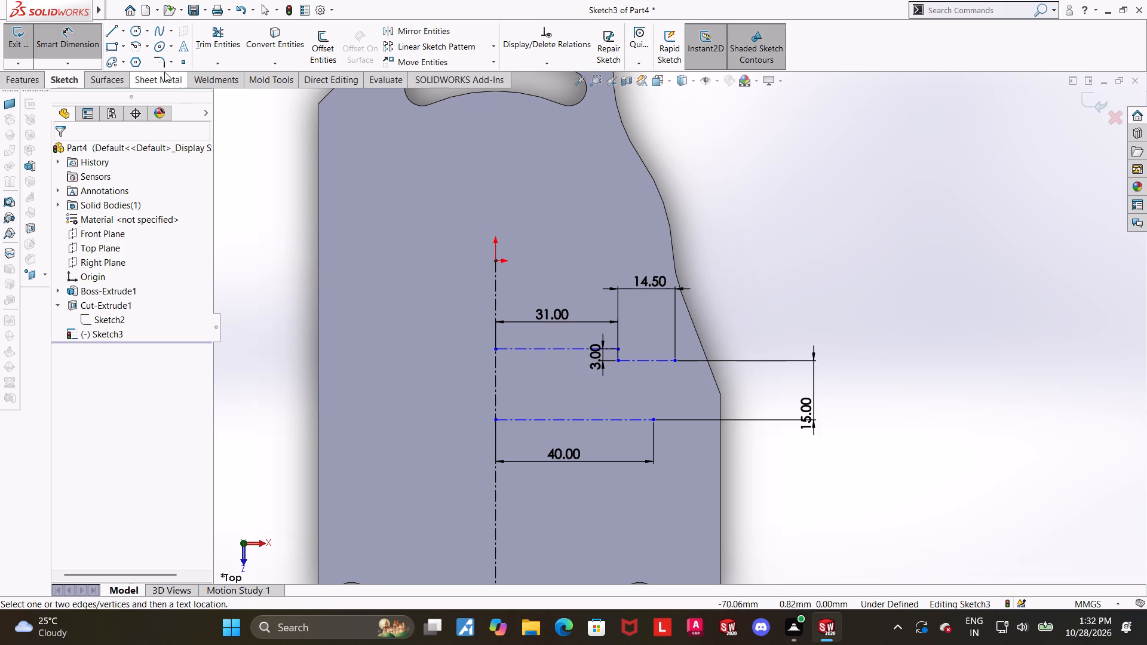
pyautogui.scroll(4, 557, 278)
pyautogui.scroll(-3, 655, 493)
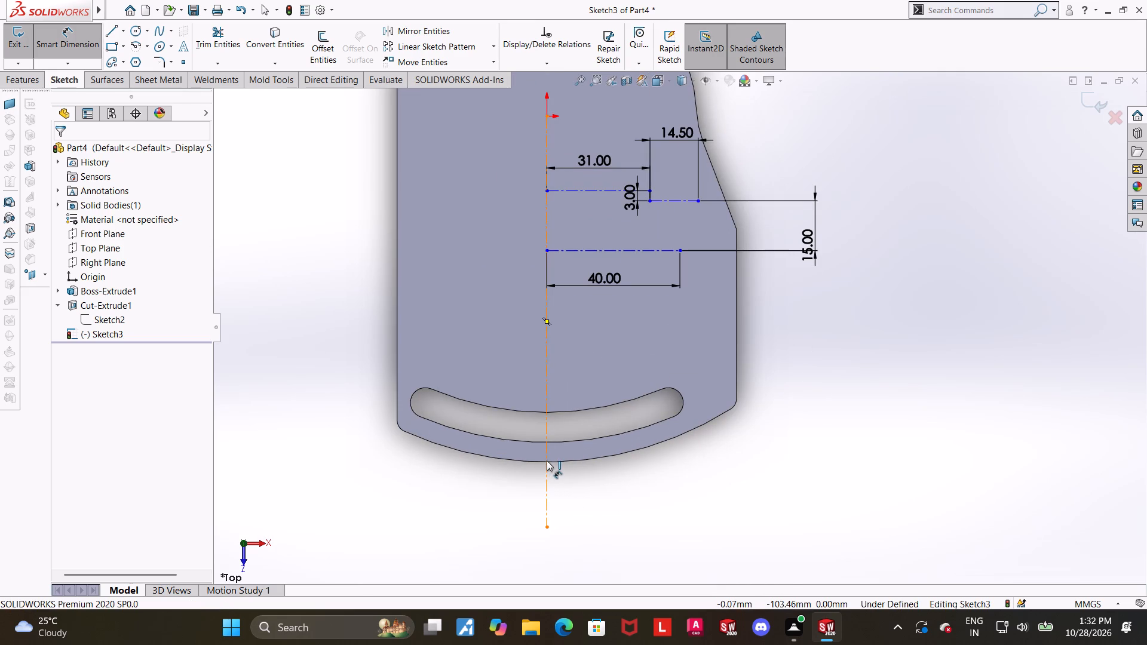
# Draw a horizontal centerline about 48 mm long rightward from where the vertical centerline meets the plate's bottom arc edge.
pyautogui.press('Escape')
pyautogui.click(125, 25)
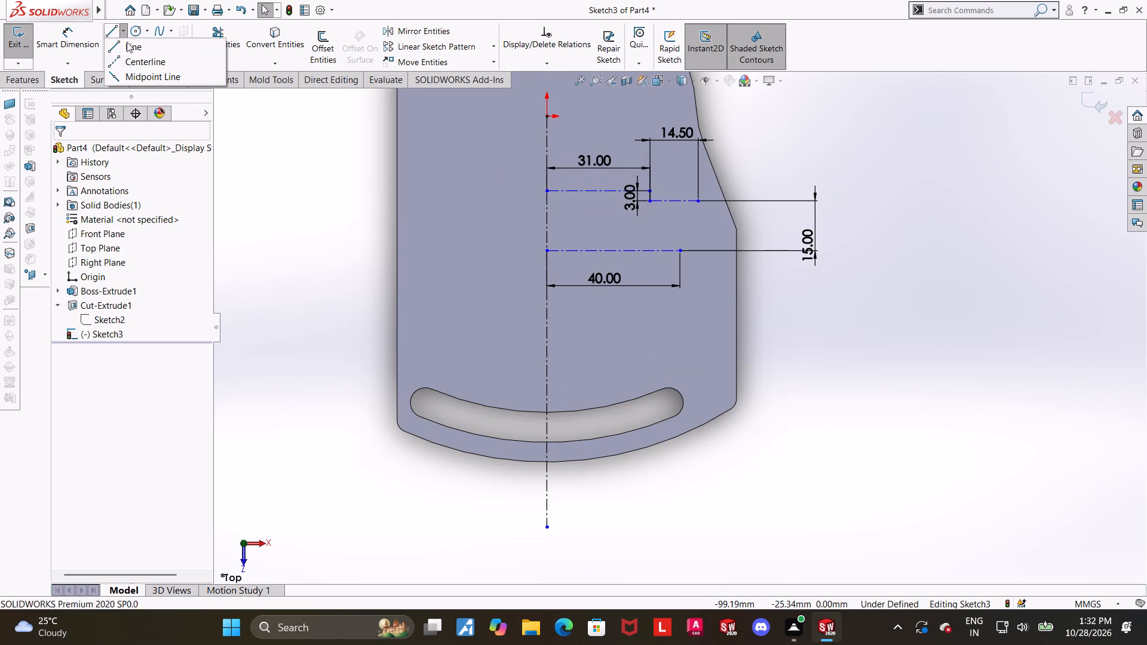
pyautogui.click(130, 56)
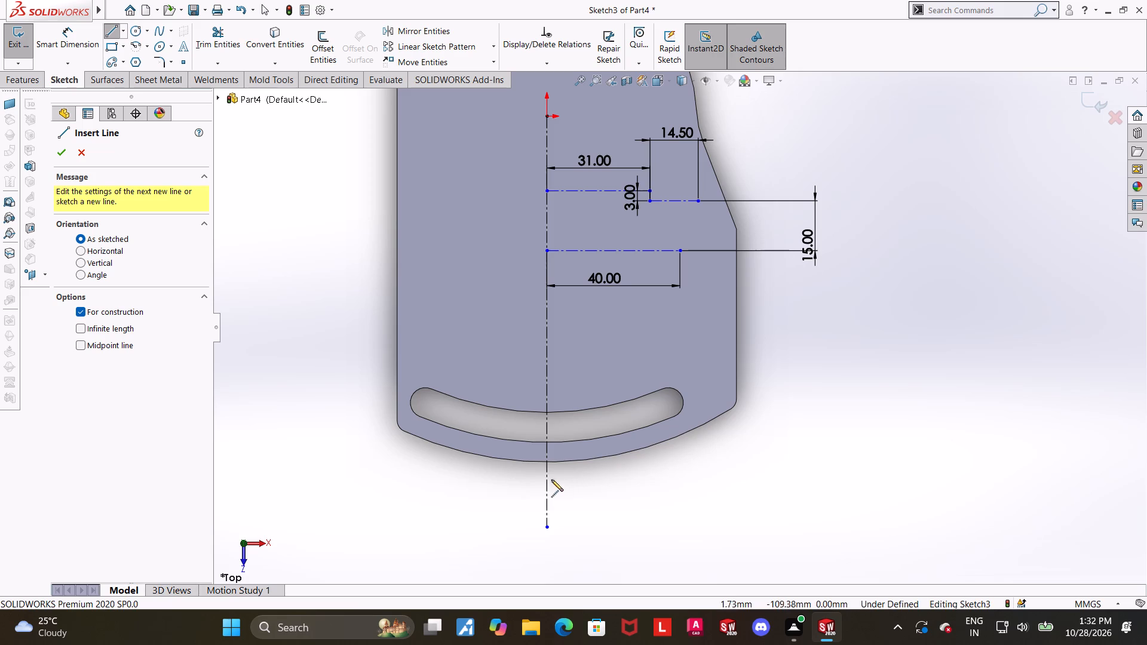
pyautogui.click(546, 462)
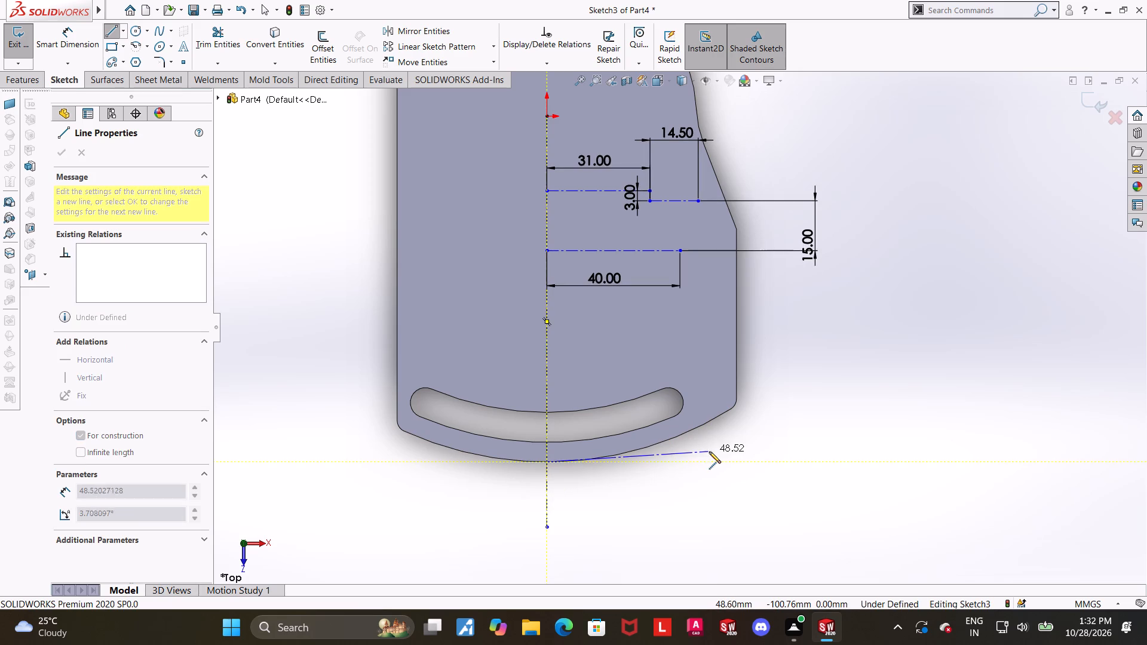
pyautogui.click(708, 461)
pyautogui.press('Escape')
pyautogui.press('Escape')
pyautogui.press('Escape')
# Dimension the vertical distance between the 40 mm centerline and the new bottom centerline to 58 mm.
pyautogui.click(63, 45)
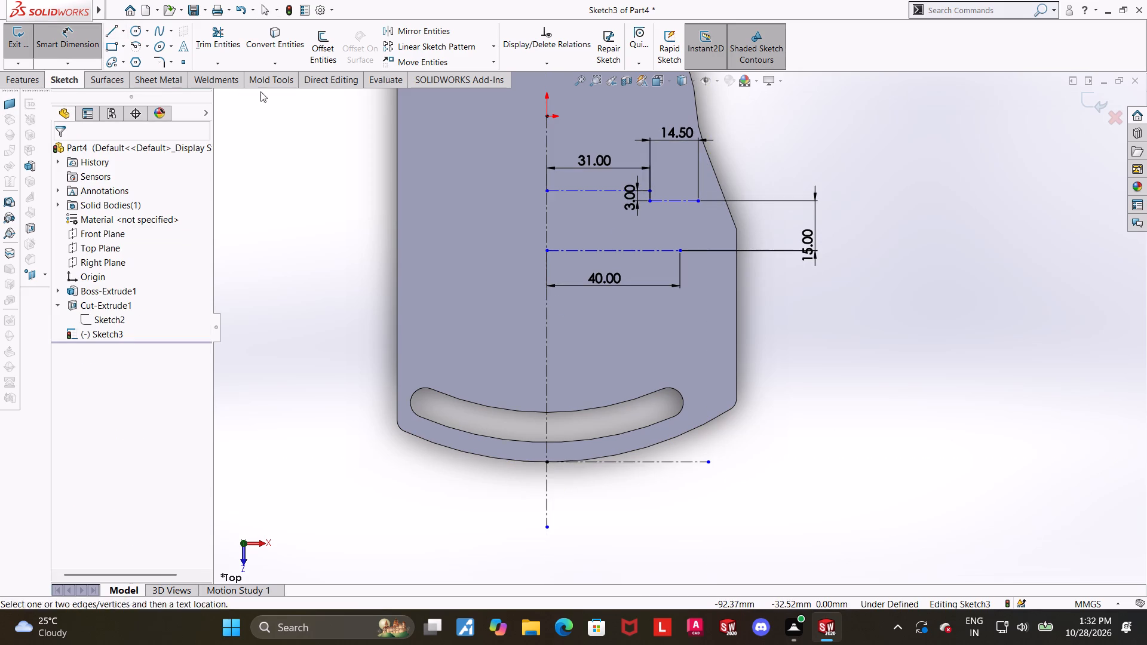
pyautogui.click(647, 251)
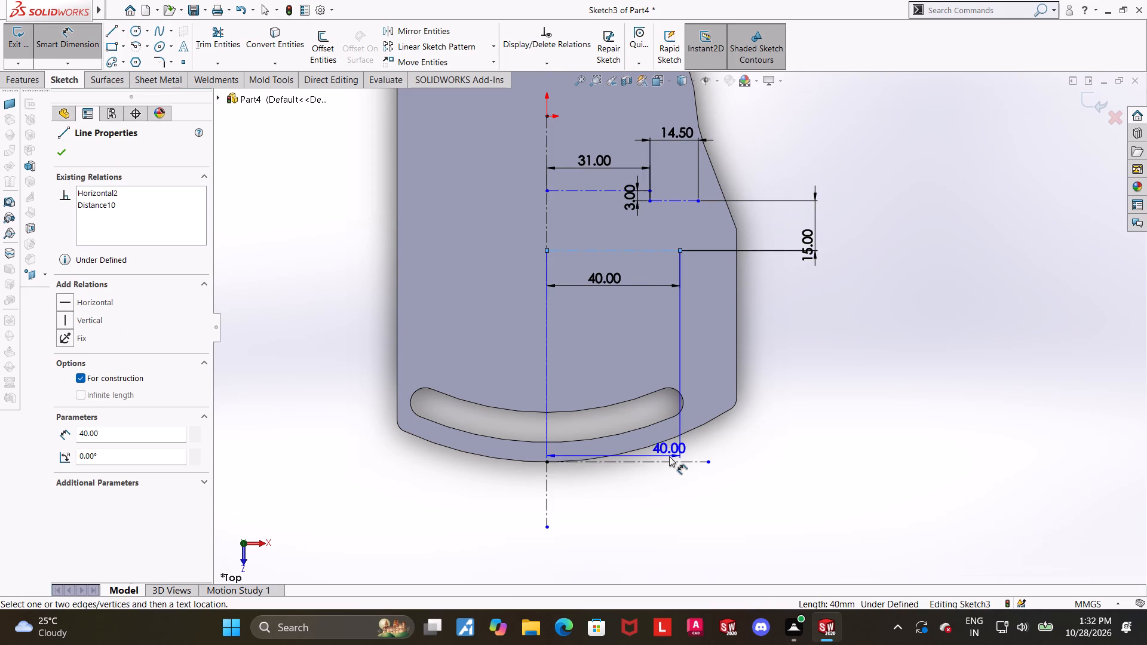
pyautogui.click(671, 459)
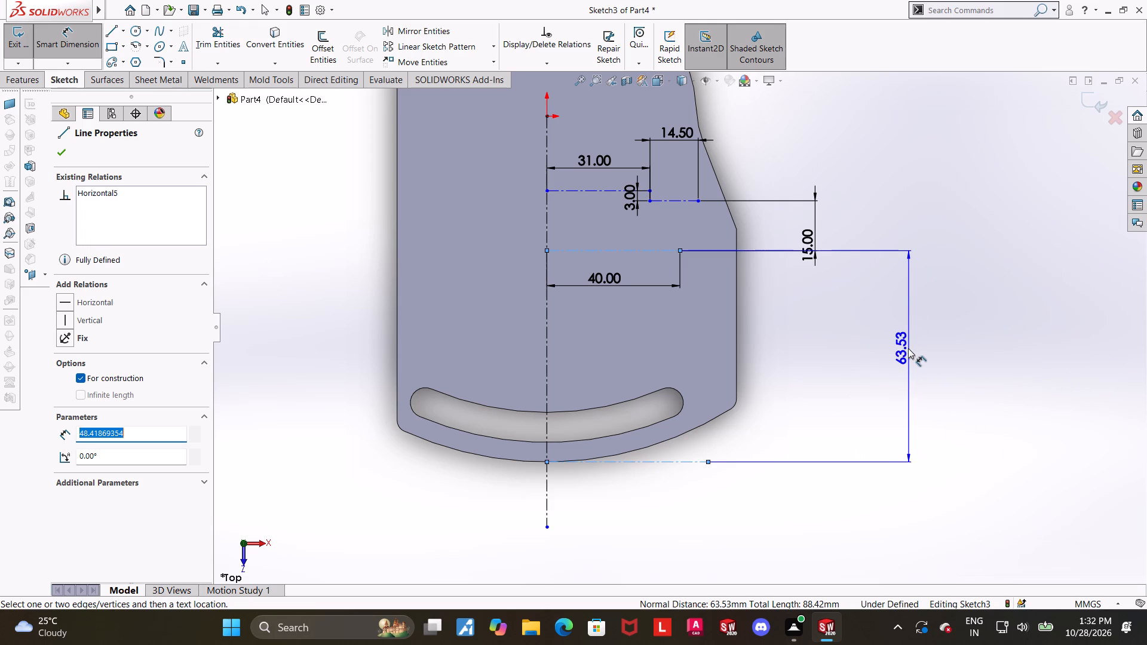
pyautogui.click(848, 353)
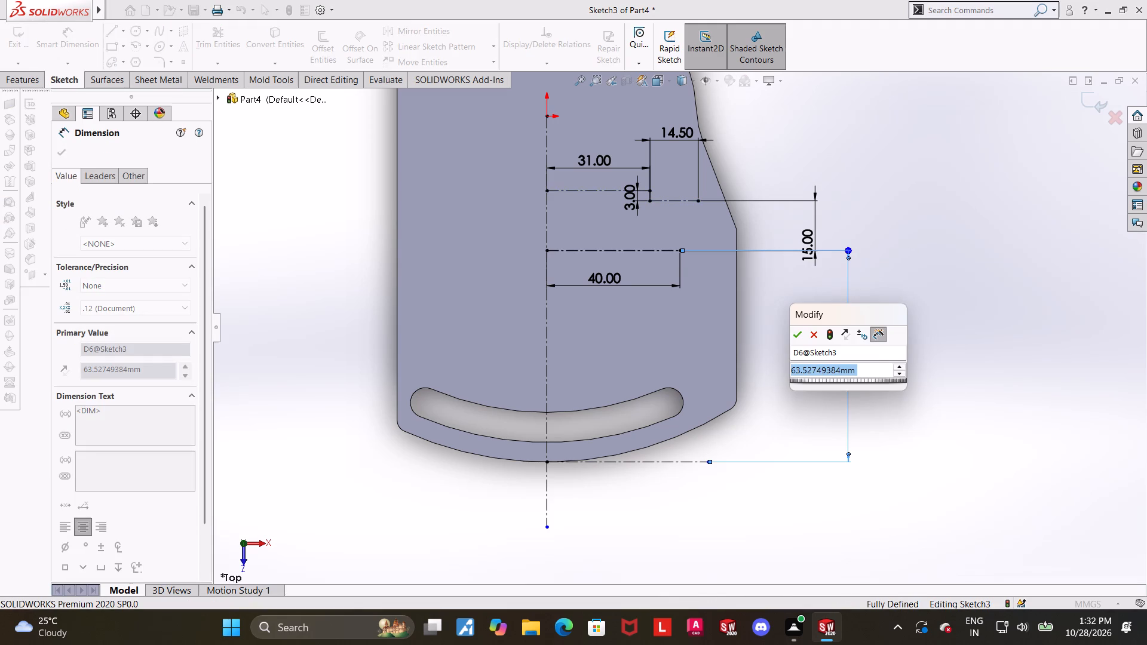
pyautogui.write('58')
pyautogui.press('Return')
pyautogui.press('Escape')
pyautogui.press('Escape')
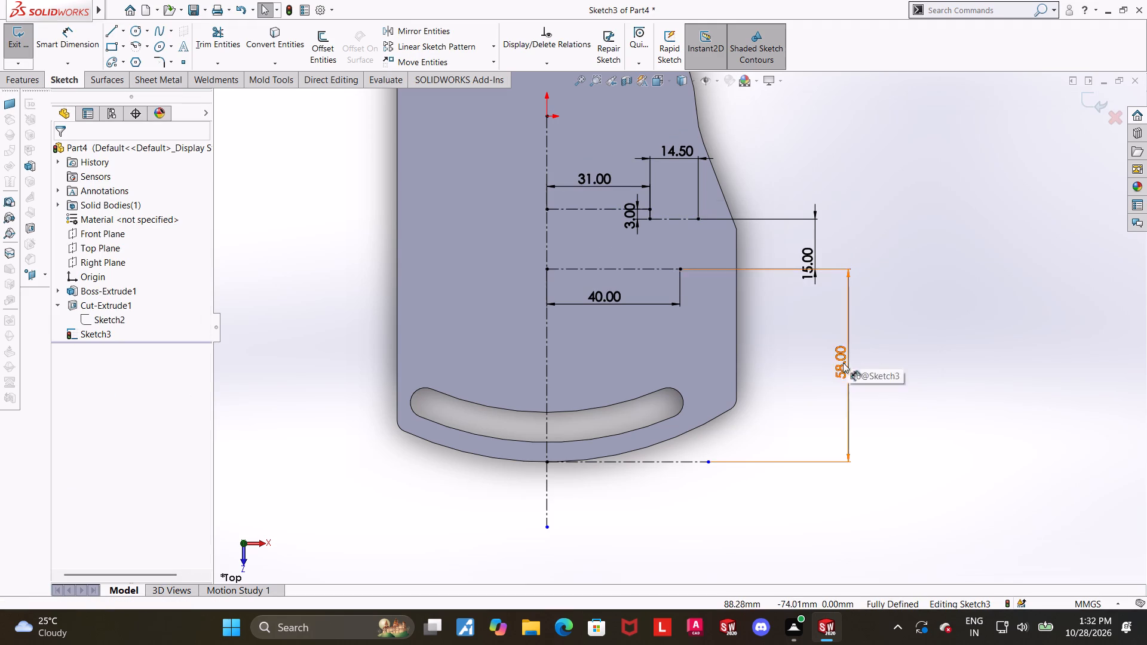
# Examine the dimensioned centerline layout up close, including the outer endpoint of the 14.5 mm centerline, and against the whole plate.
pyautogui.scroll(3, 886, 355)
pyautogui.click(781, 245)
pyautogui.scroll(-6, 665, 256)
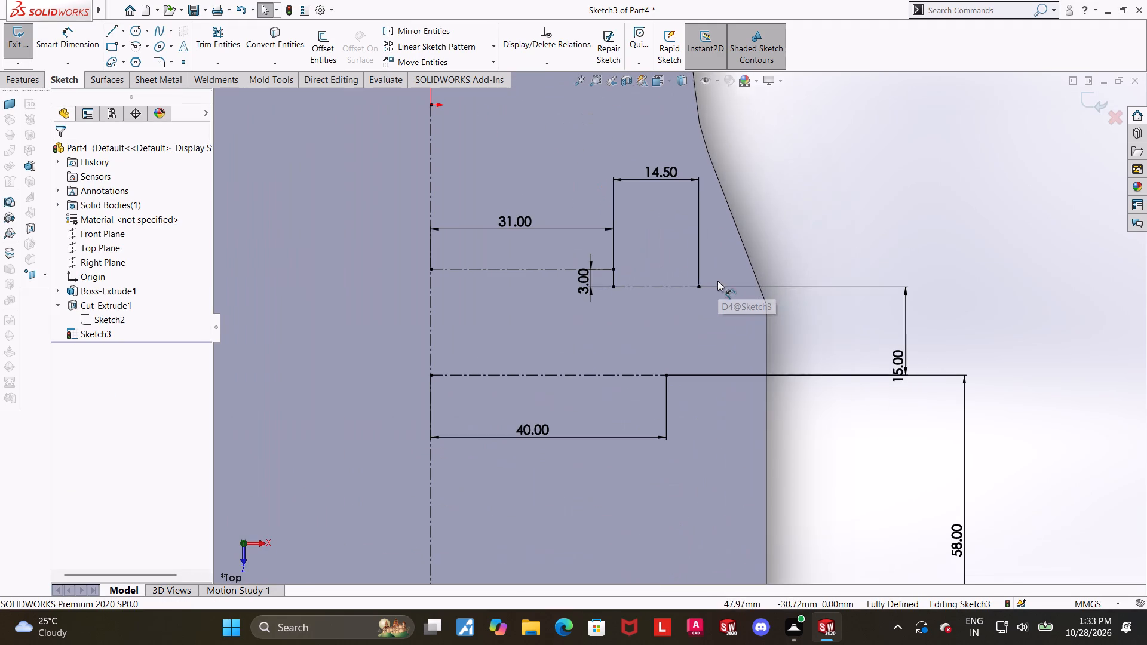
pyautogui.scroll(-2, 641, 293)
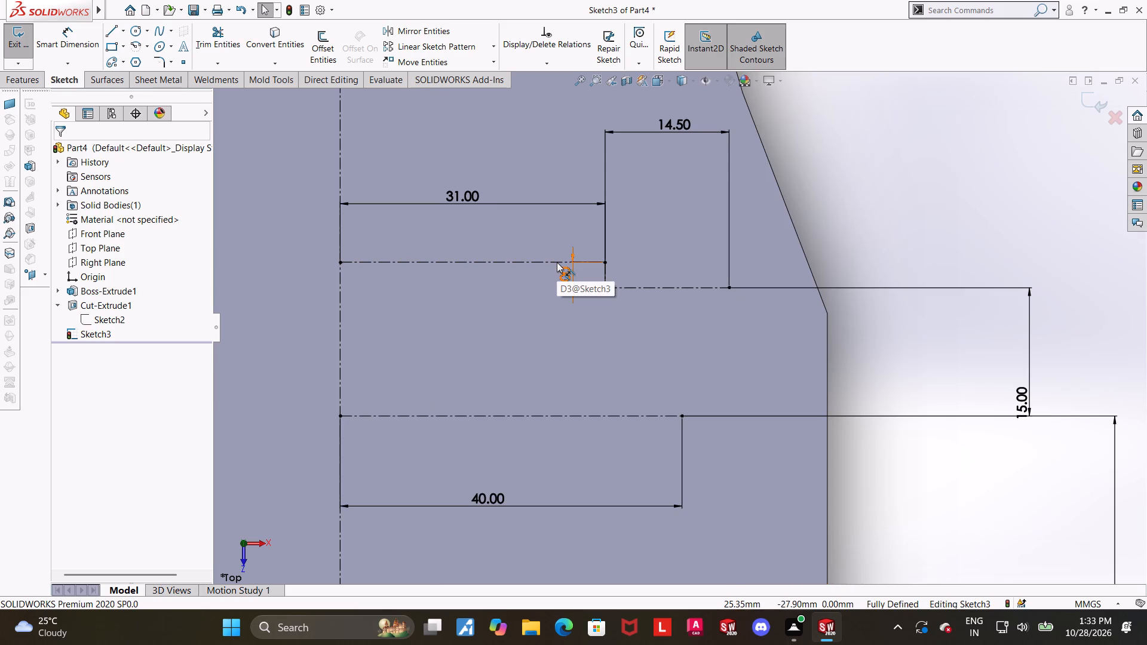
pyautogui.scroll(3, 588, 272)
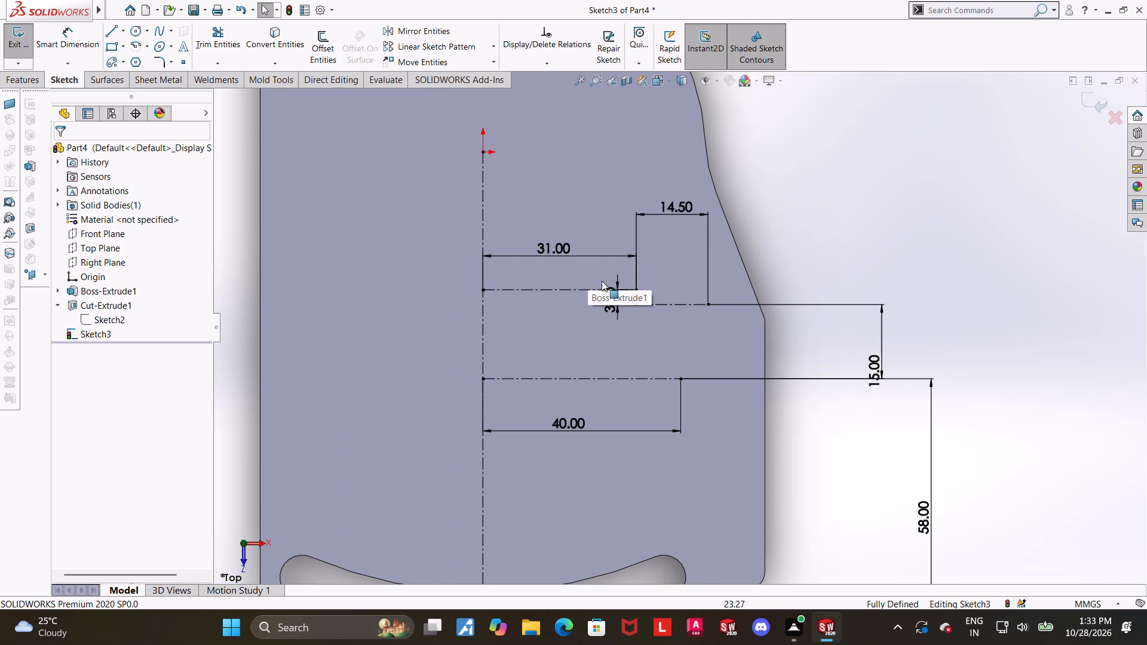
pyautogui.click(902, 287)
pyautogui.scroll(-1, 896, 290)
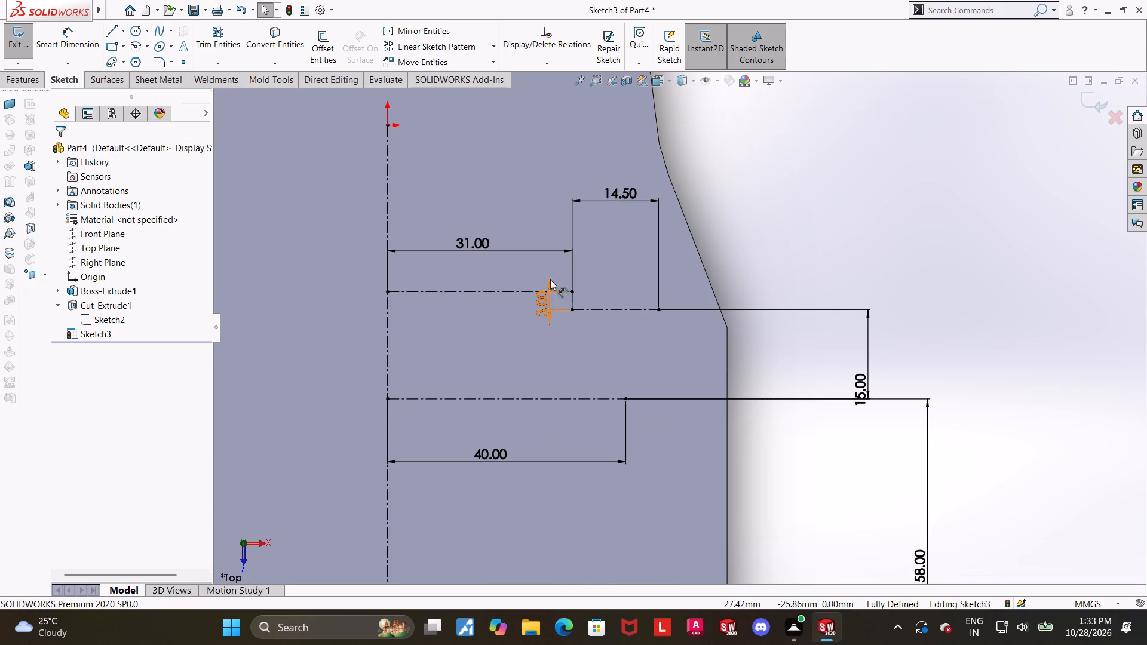
pyautogui.scroll(-2, 628, 282)
pyautogui.scroll(2, 642, 305)
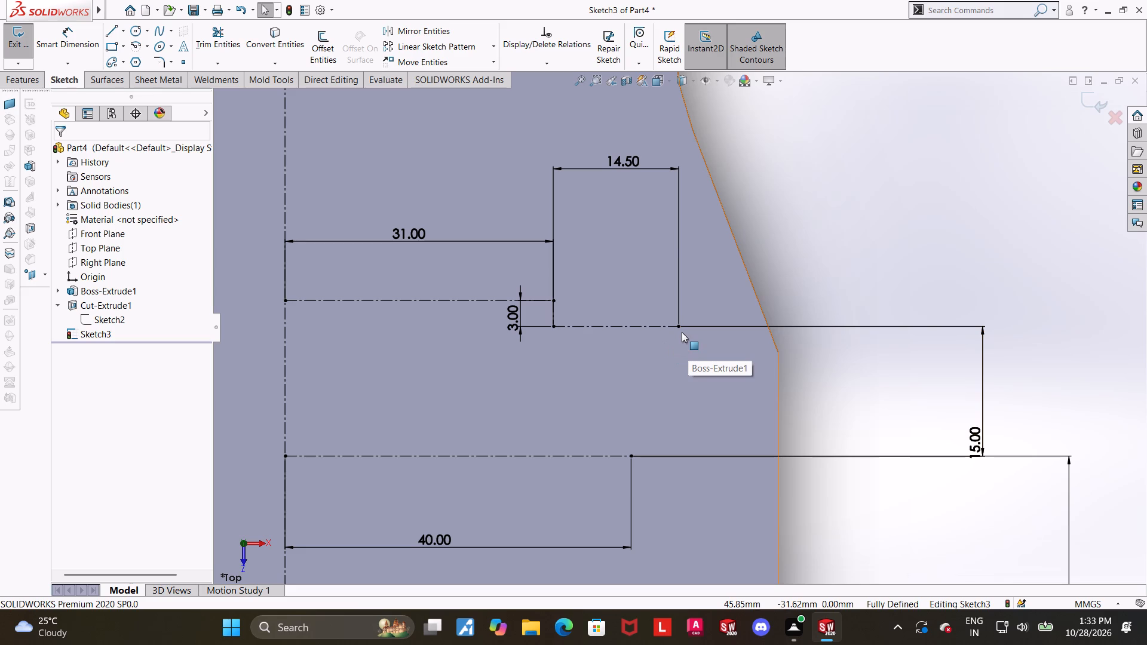
pyautogui.click(679, 323)
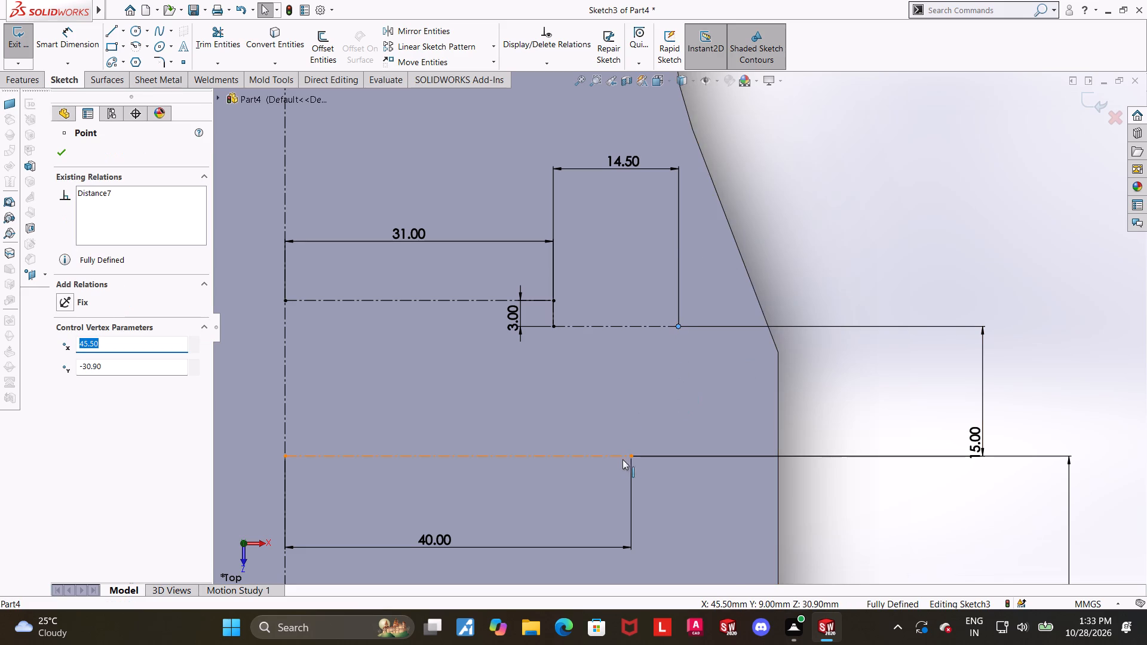
pyautogui.scroll(3, 625, 460)
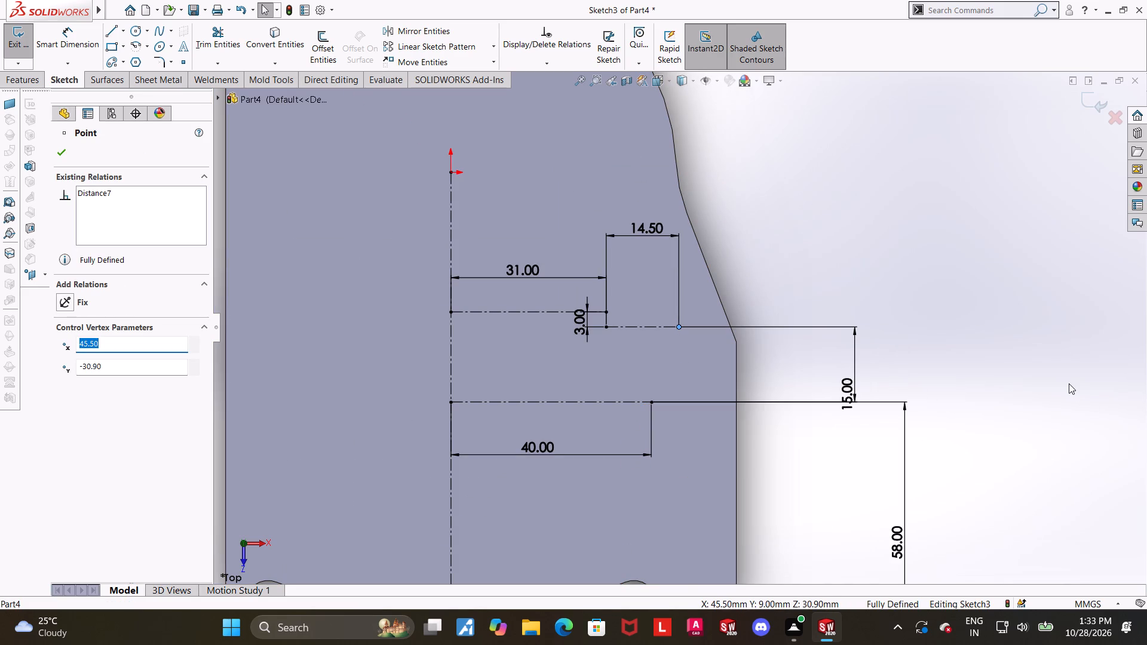
pyautogui.scroll(1, 934, 382)
pyautogui.click(895, 303)
pyautogui.scroll(1, 710, 340)
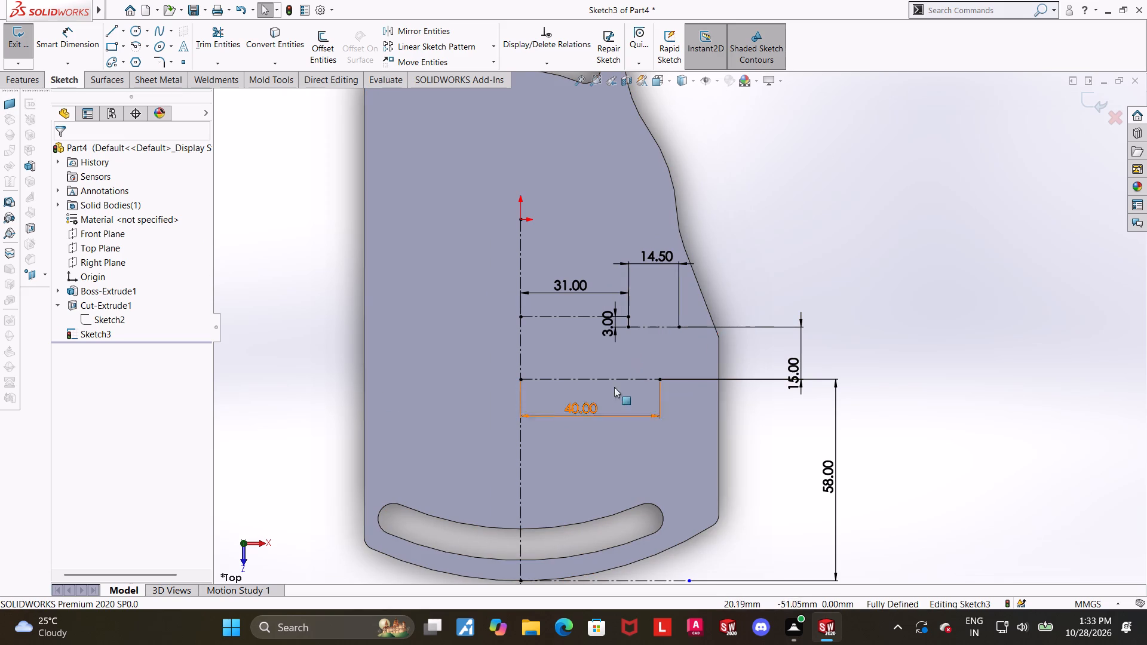
pyautogui.scroll(1, 789, 294)
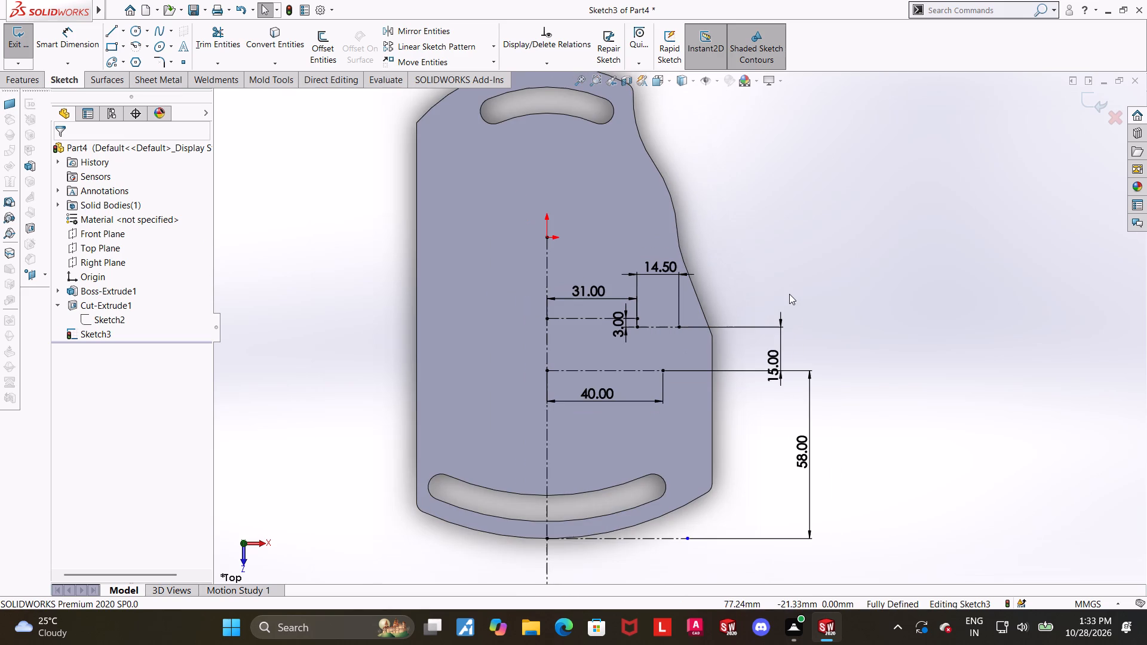
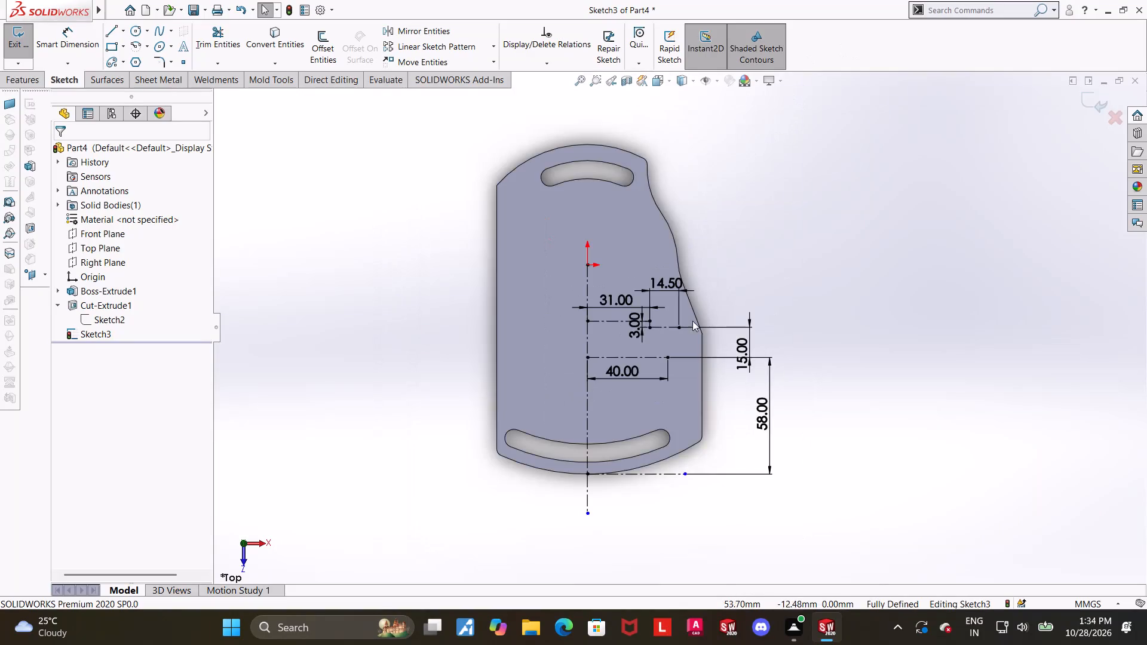
# Finish and exit the centerline layout sketch on the plate's face.
pyautogui.scroll(-2, 691, 347)
pyautogui.press('Escape')
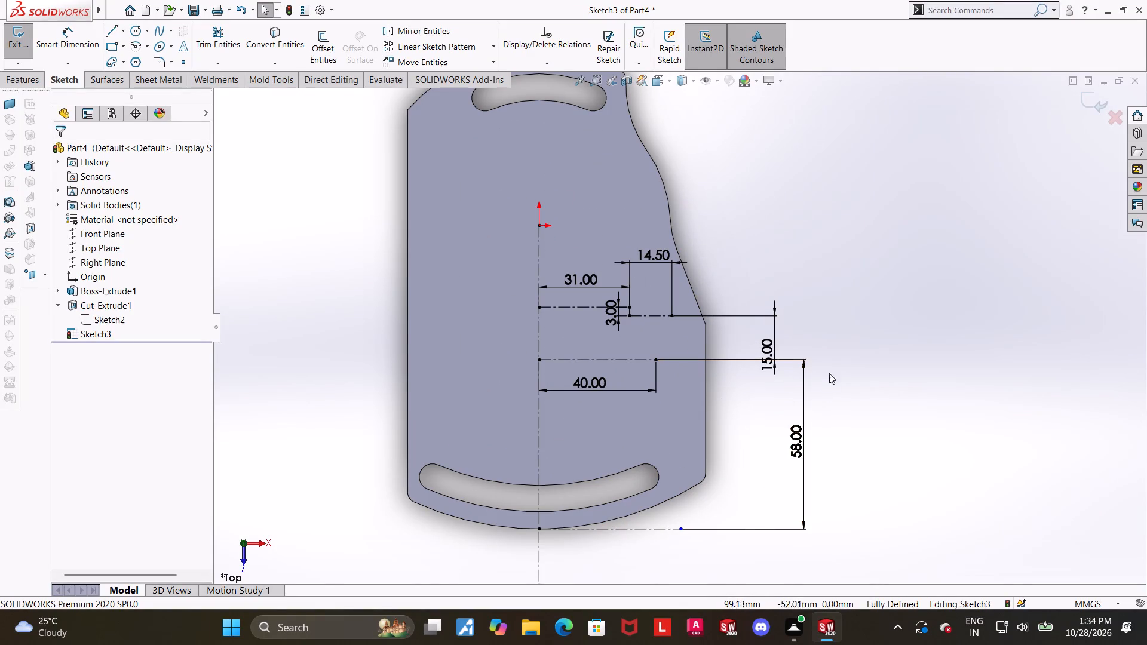
pyautogui.middleClick(828, 364)
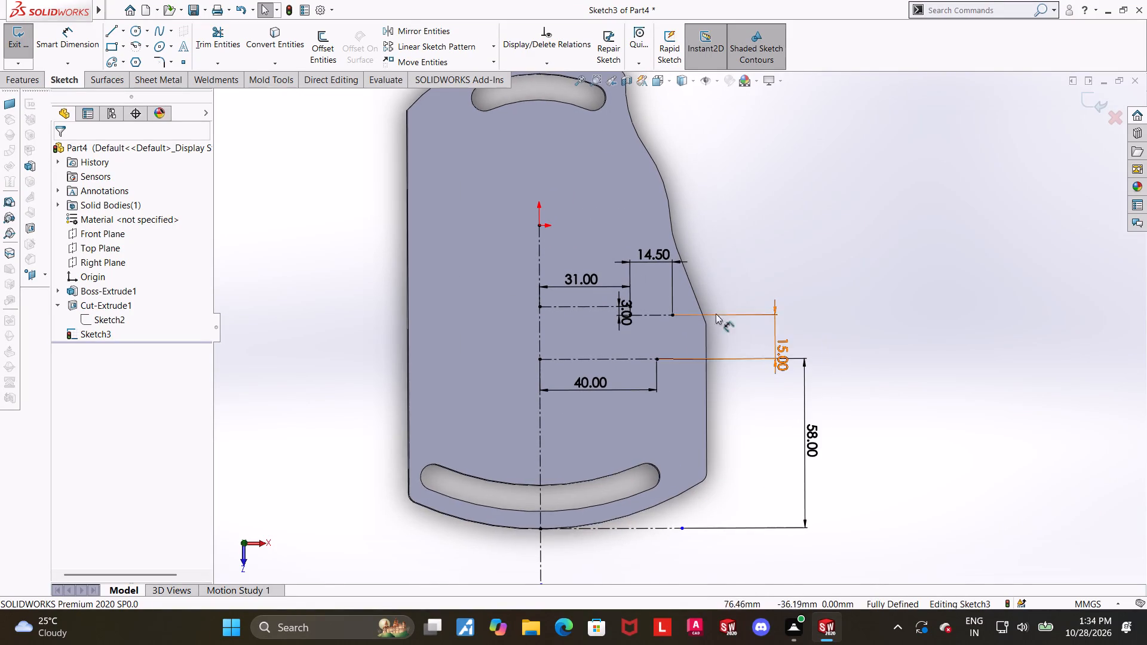
pyautogui.scroll(-3, 551, 291)
pyautogui.scroll(-4, 732, 337)
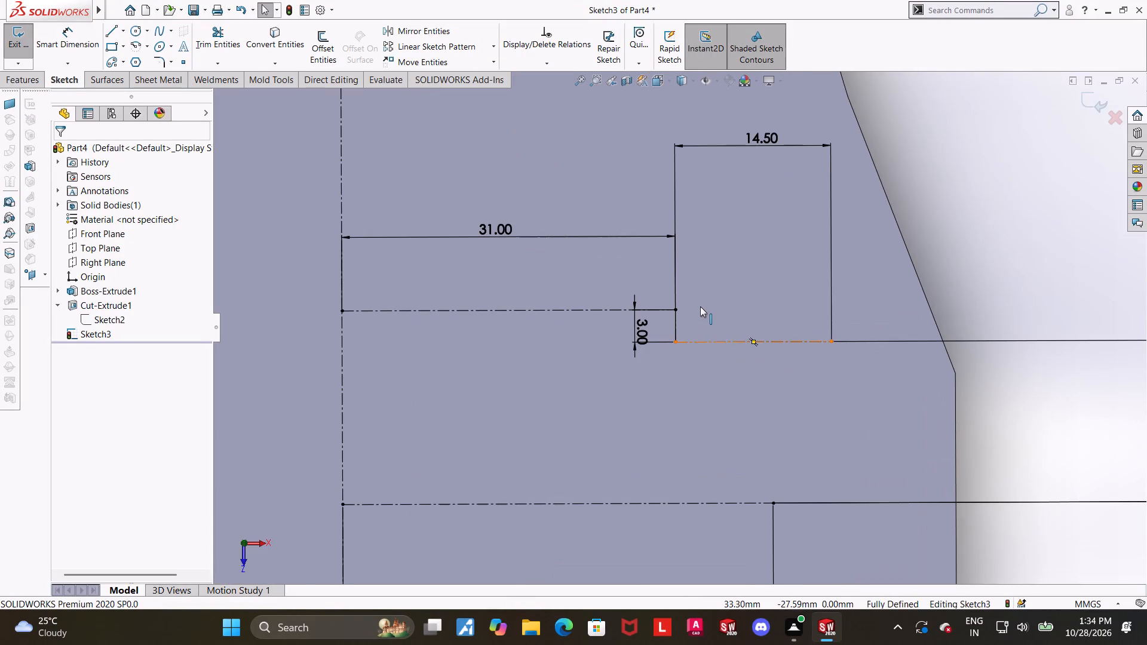
pyautogui.scroll(4, 830, 335)
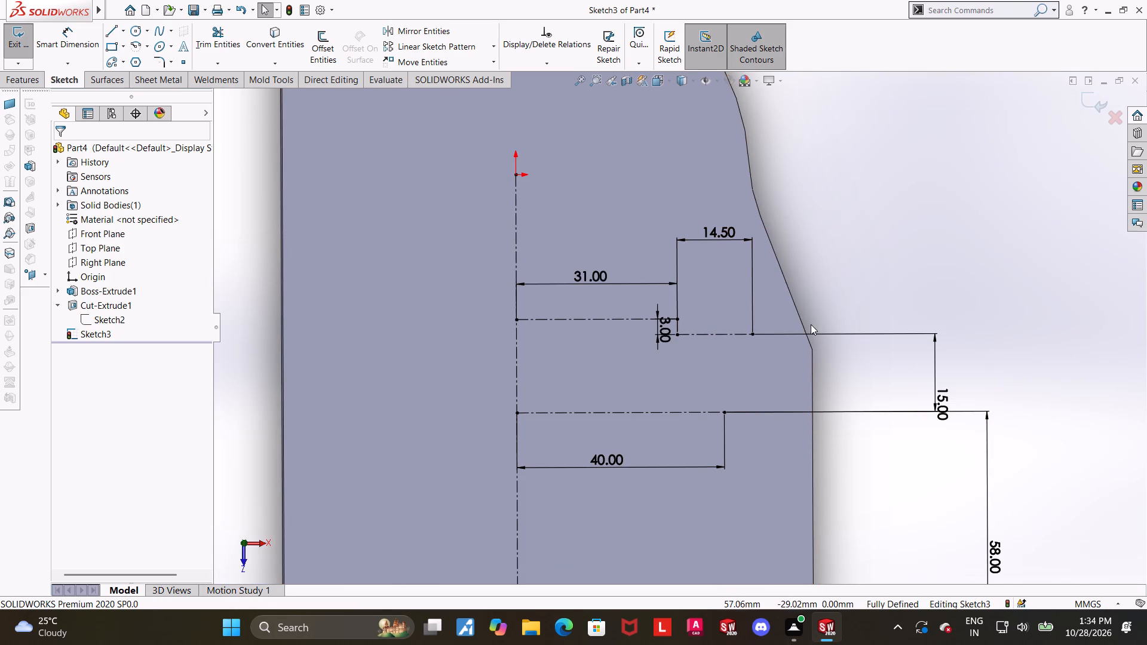
pyautogui.scroll(-2, 795, 326)
pyautogui.scroll(4, 856, 336)
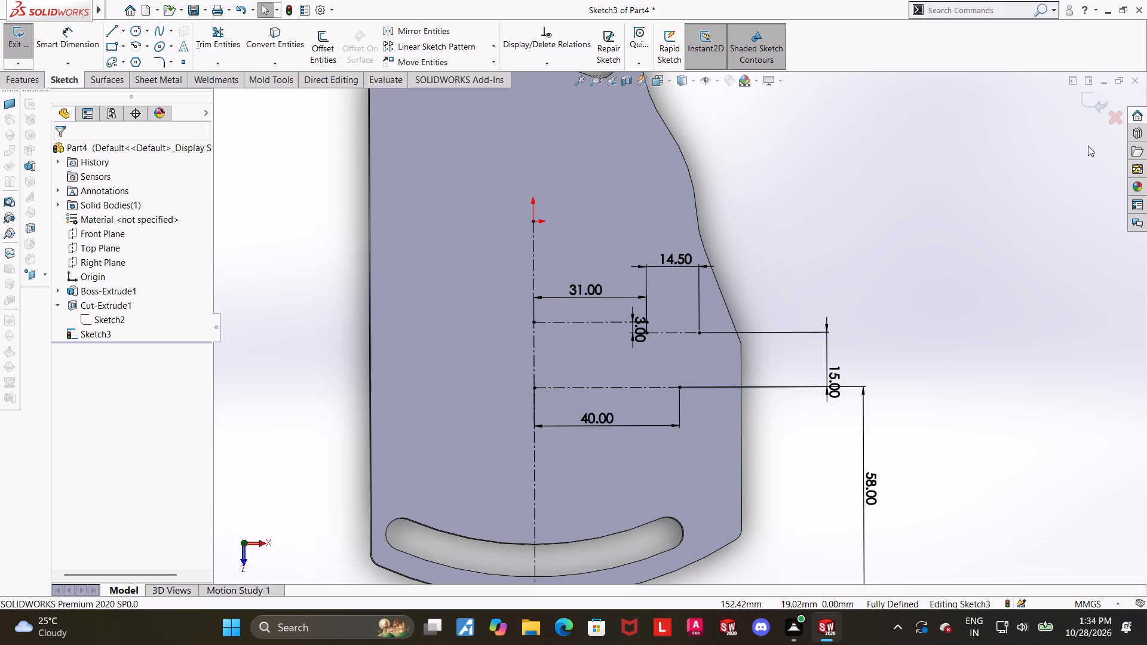
pyautogui.click(1094, 103)
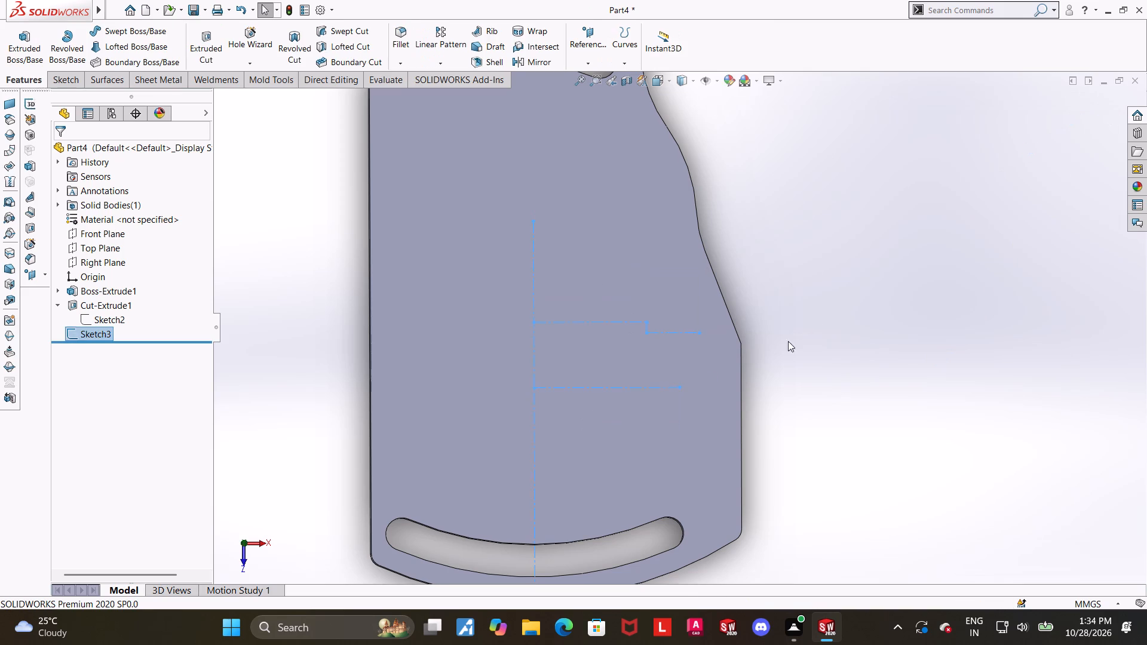
pyautogui.scroll(-2, 662, 369)
pyautogui.click(1010, 353)
# Start a Hole Wizard legacy counterbored hole with 3.25 mm diameter, 5.5 mm counterbore diameter and 5 mm counterbore depth, ending Up To Next.
pyautogui.scroll(-2, 640, 293)
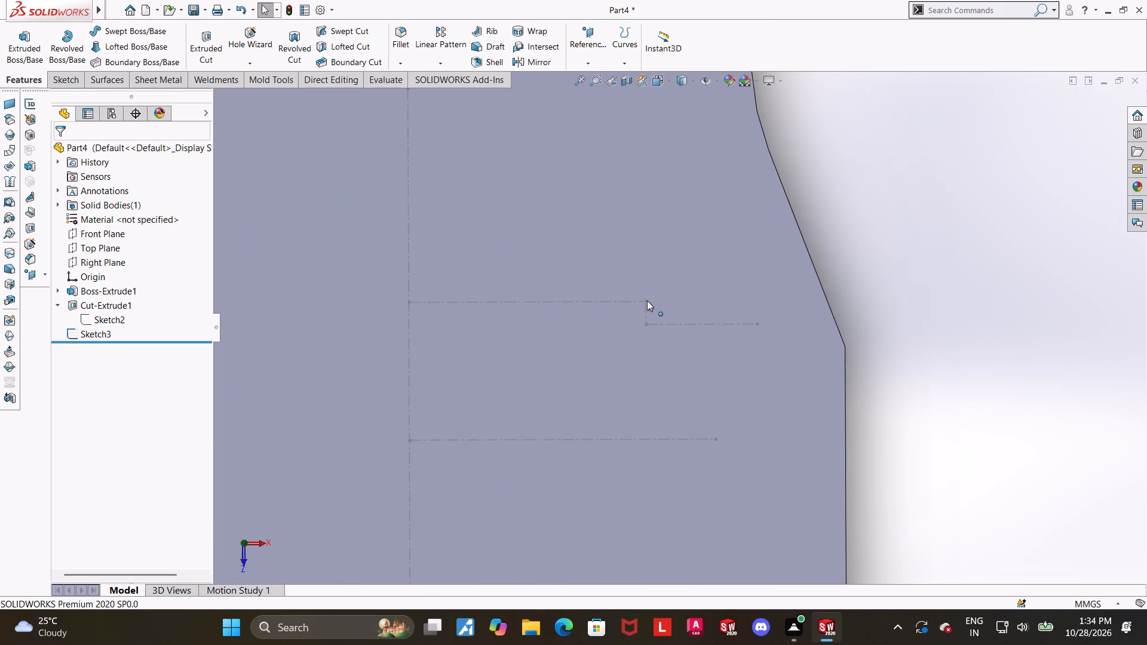
pyautogui.click(250, 41)
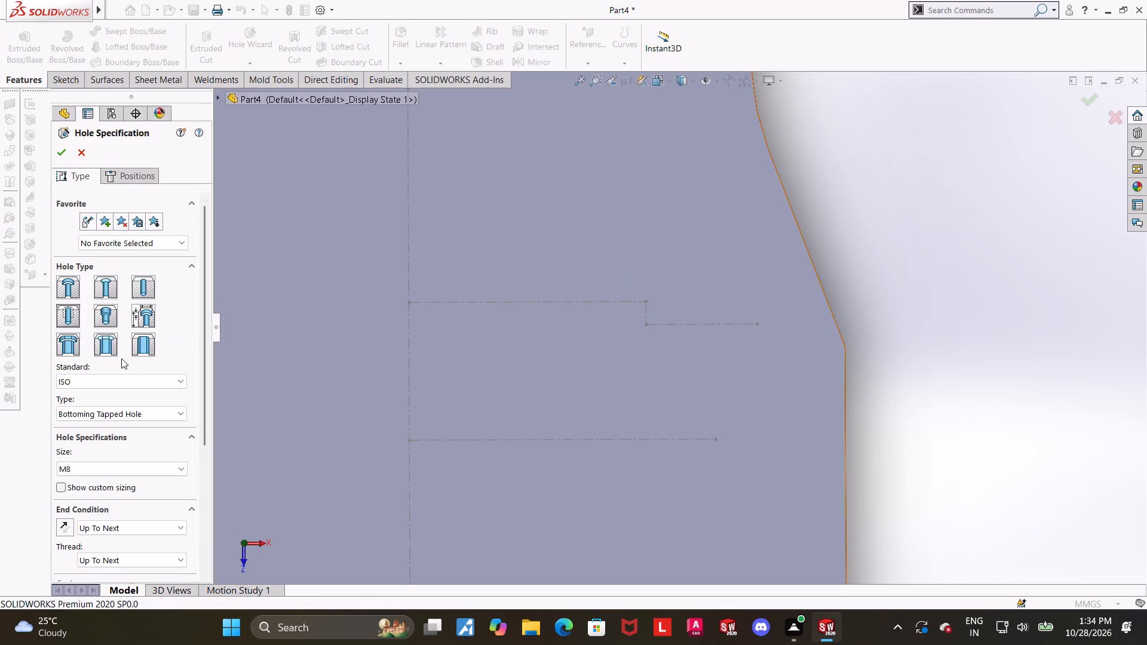
pyautogui.click(148, 329)
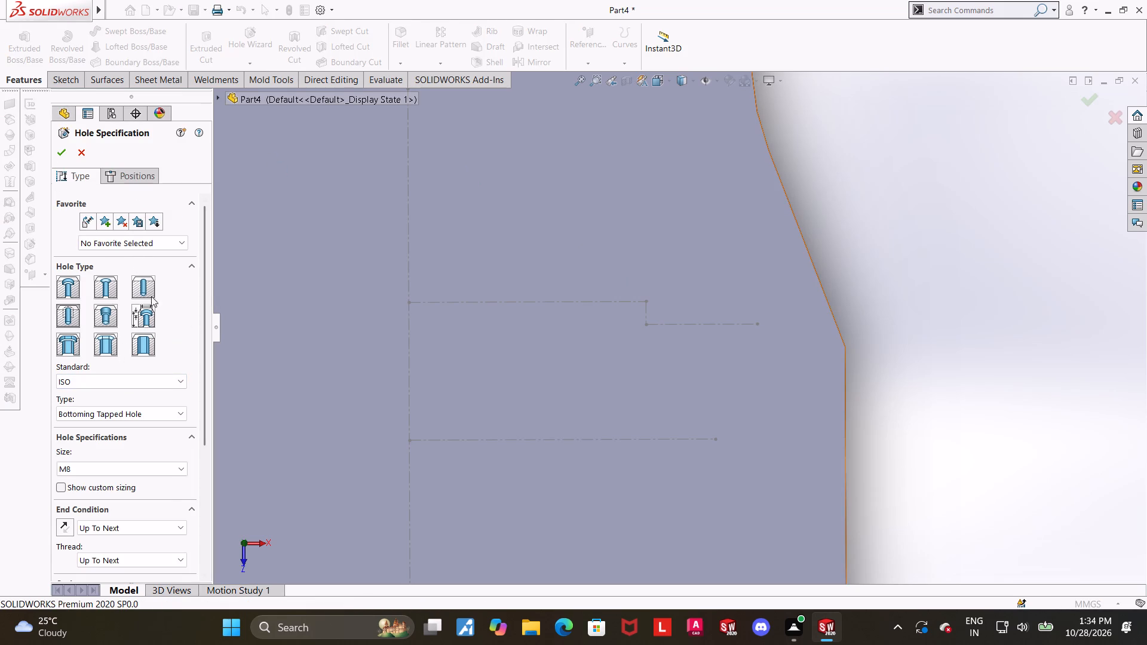
pyautogui.click(154, 305)
pyautogui.click(148, 315)
pyautogui.click(116, 402)
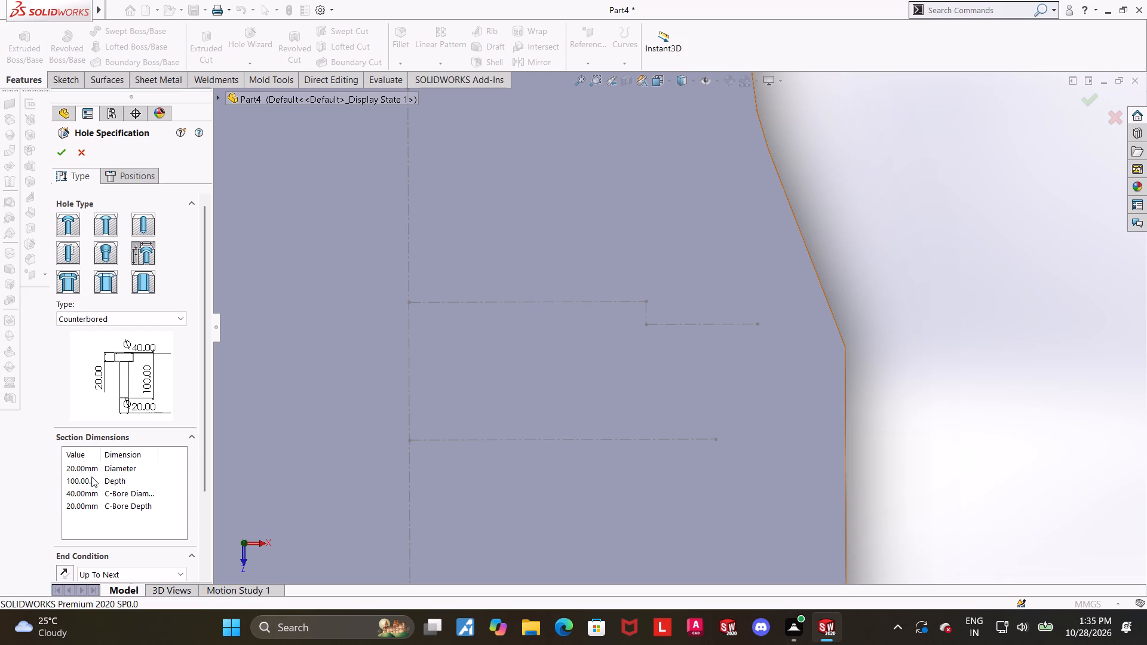
pyautogui.doubleClick(86, 465)
pyautogui.write('3.25')
pyautogui.press('Return')
pyautogui.doubleClick(91, 492)
pyautogui.write('5.5')
pyautogui.press('Return')
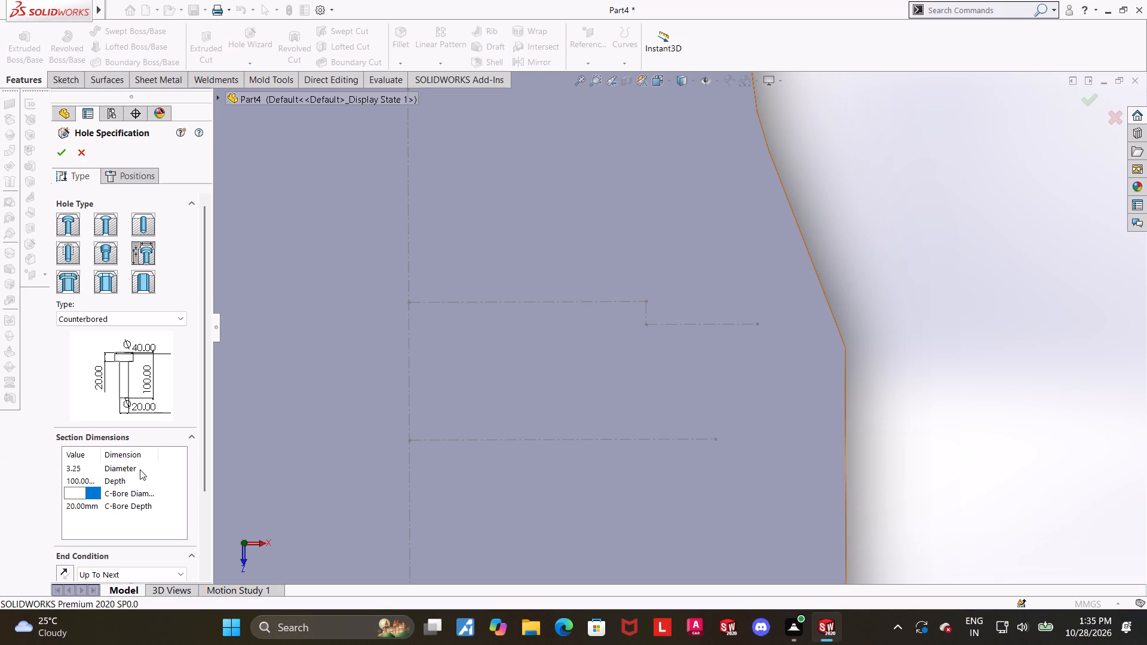
pyautogui.doubleClick(85, 508)
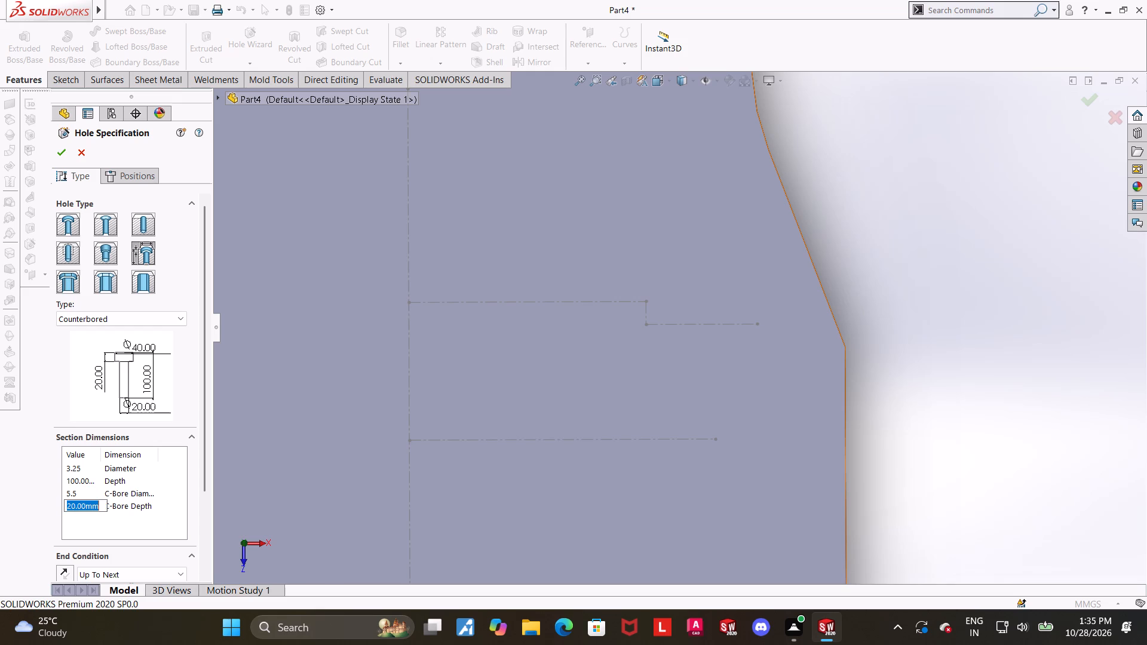
pyautogui.press('5')
pyautogui.press('Return')
pyautogui.click(918, 454)
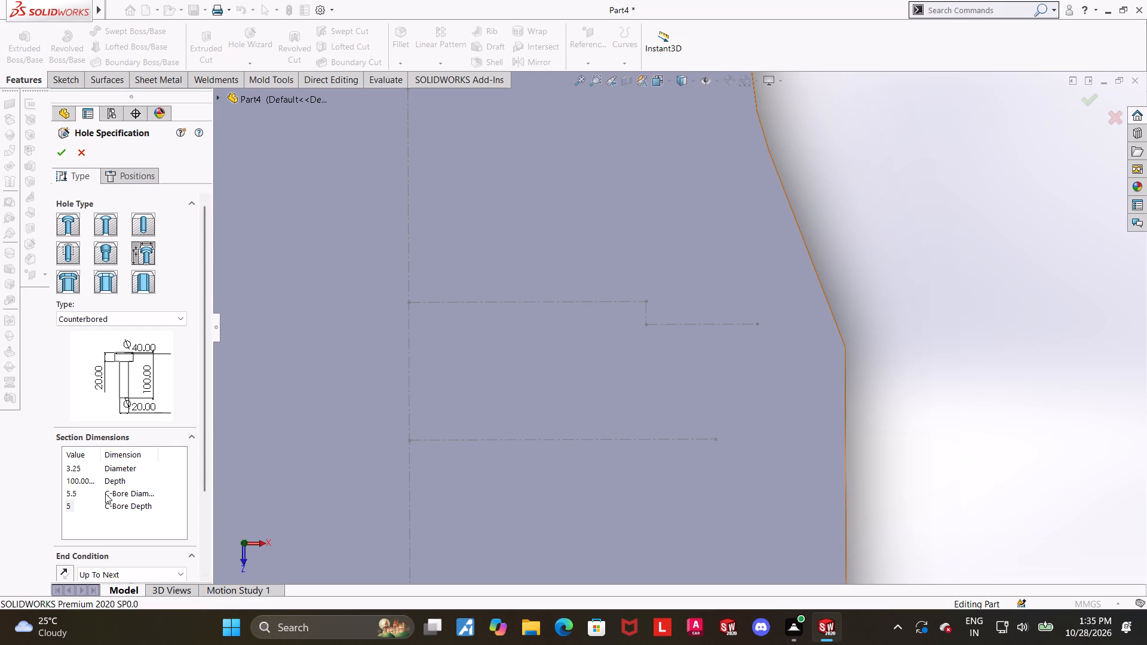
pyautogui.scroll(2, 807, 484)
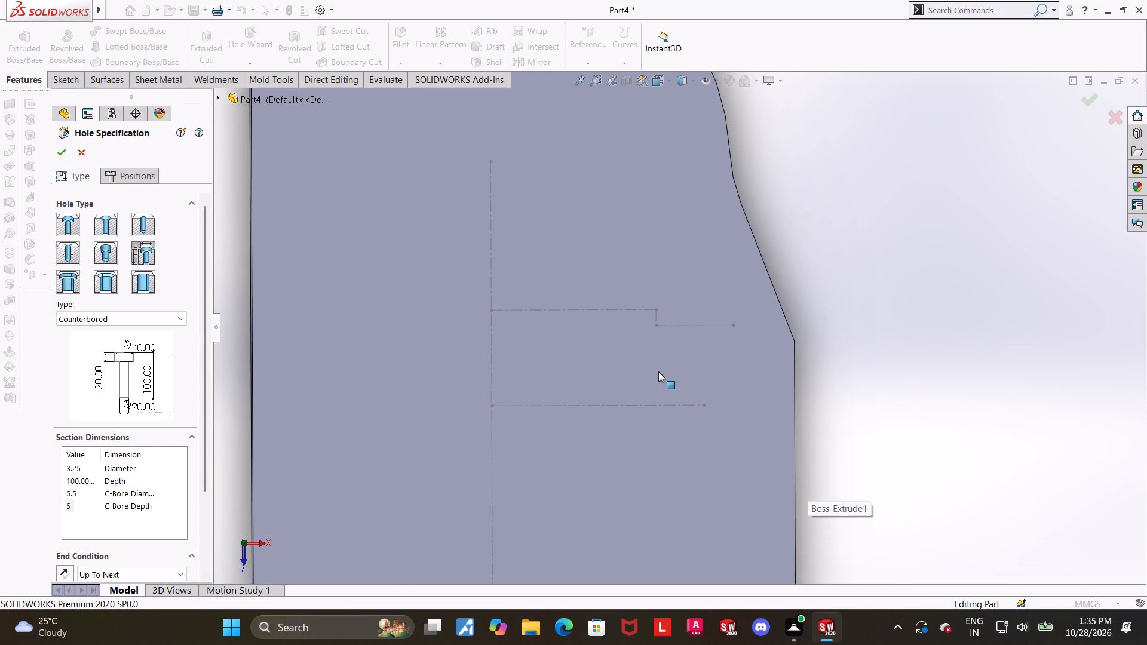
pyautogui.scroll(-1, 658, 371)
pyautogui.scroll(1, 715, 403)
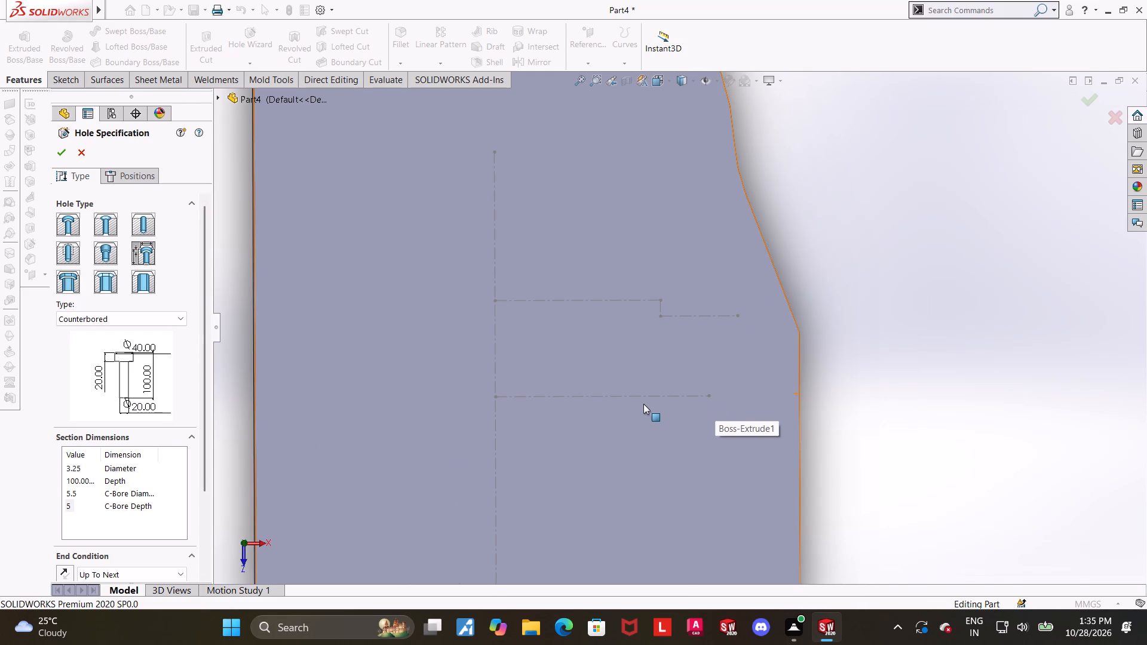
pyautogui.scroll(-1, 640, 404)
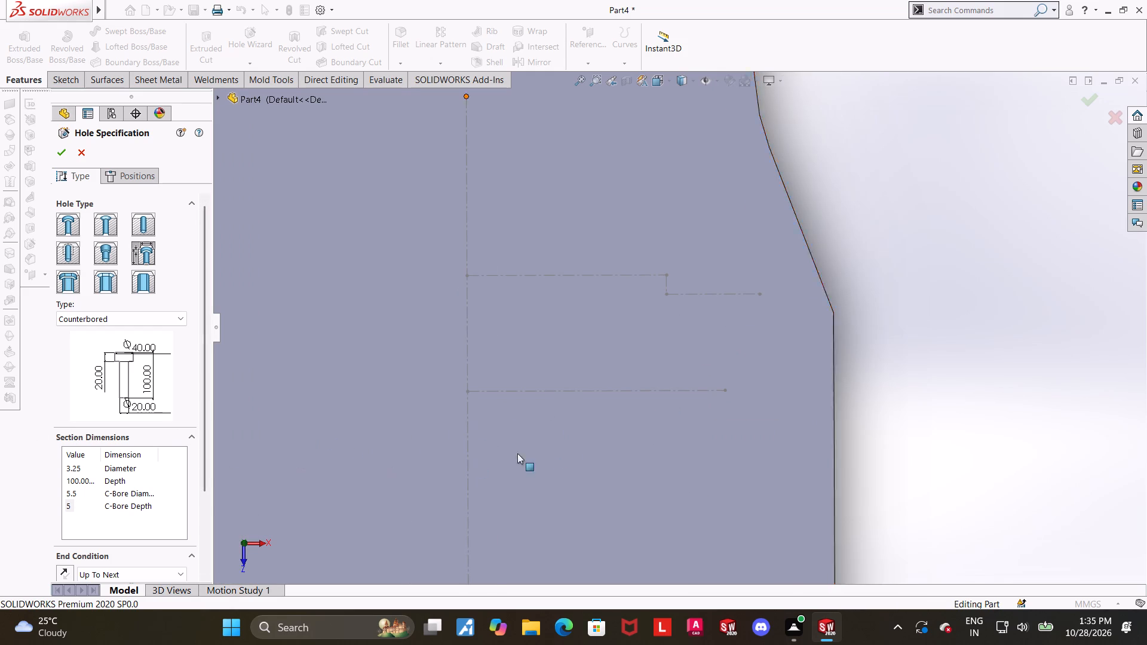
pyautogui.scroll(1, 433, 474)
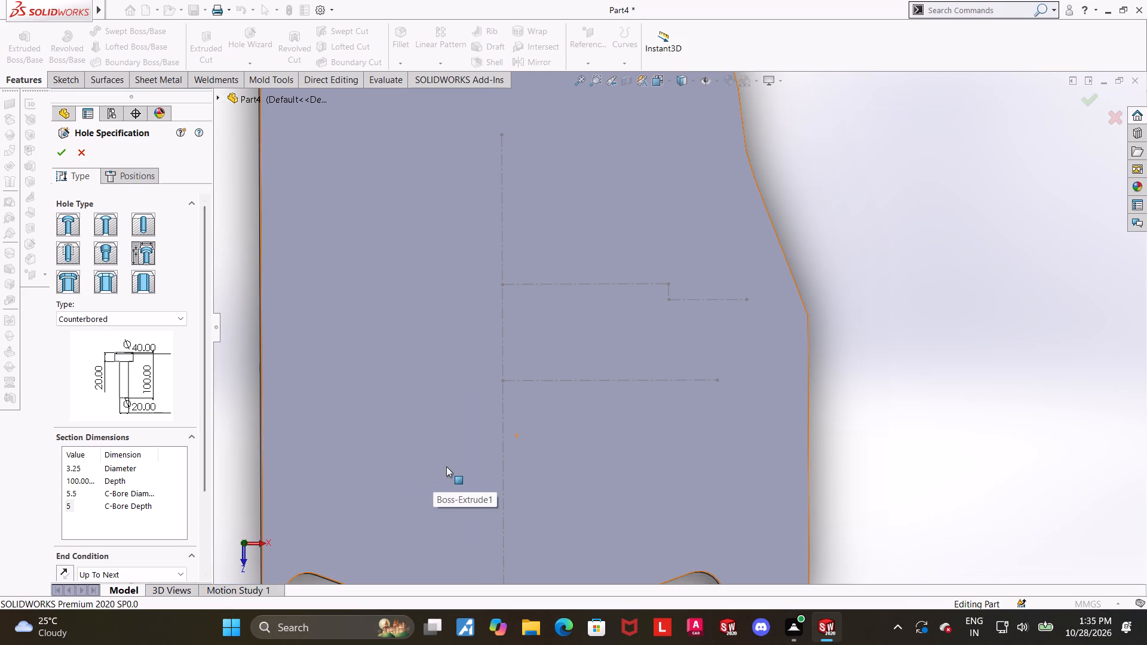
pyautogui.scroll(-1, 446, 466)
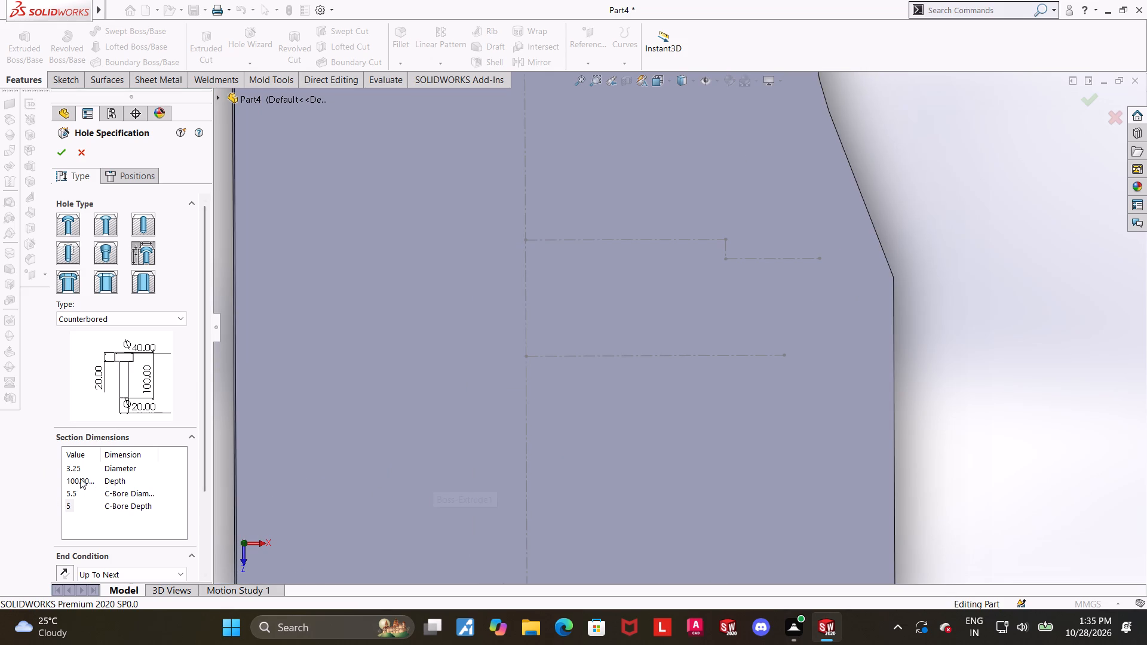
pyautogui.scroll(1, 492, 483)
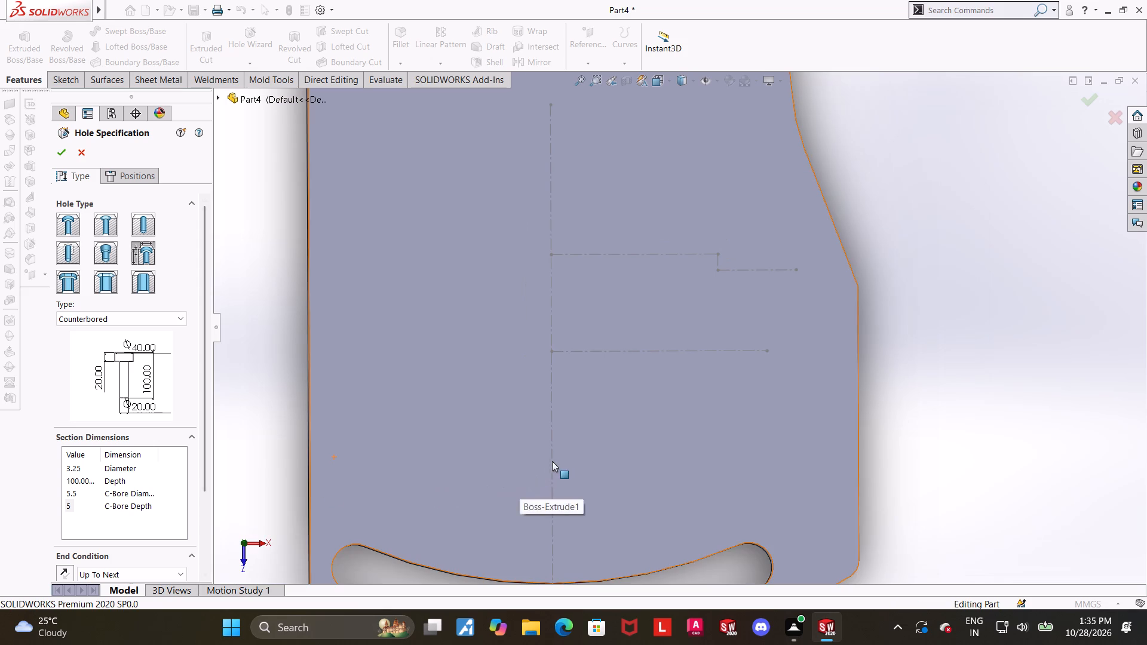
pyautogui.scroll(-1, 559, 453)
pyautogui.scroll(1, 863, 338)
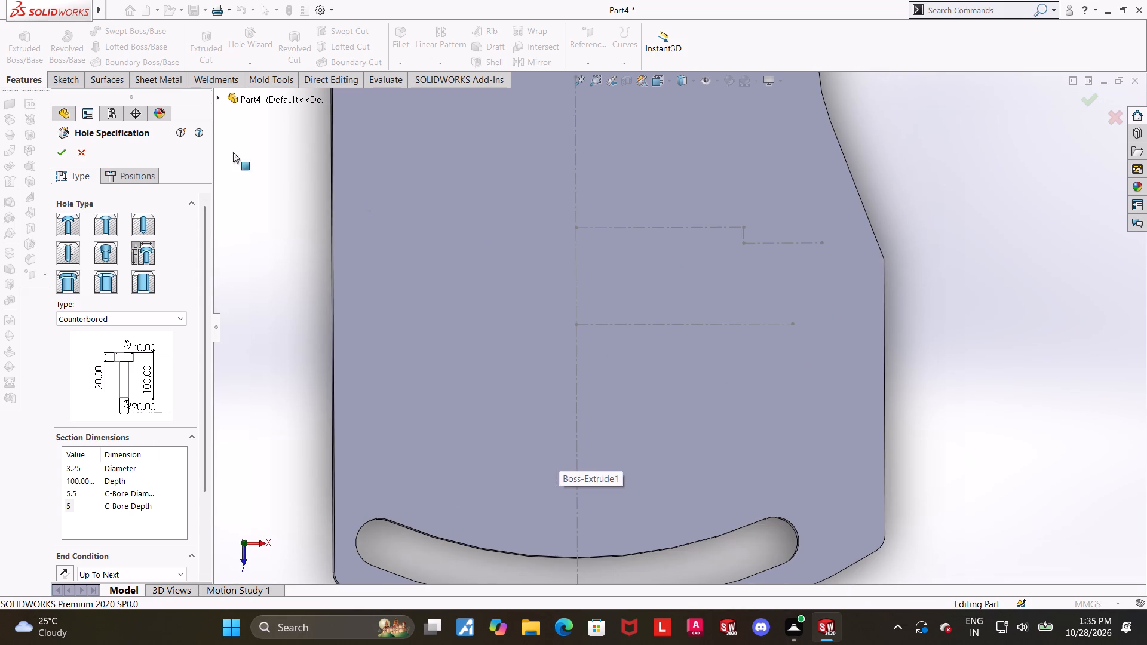
# Place three counterbored holes at the outer endpoints of the 31 mm, 14.5 mm and 40 mm centerlines and accept the feature.
pyautogui.click(151, 176)
pyautogui.click(141, 300)
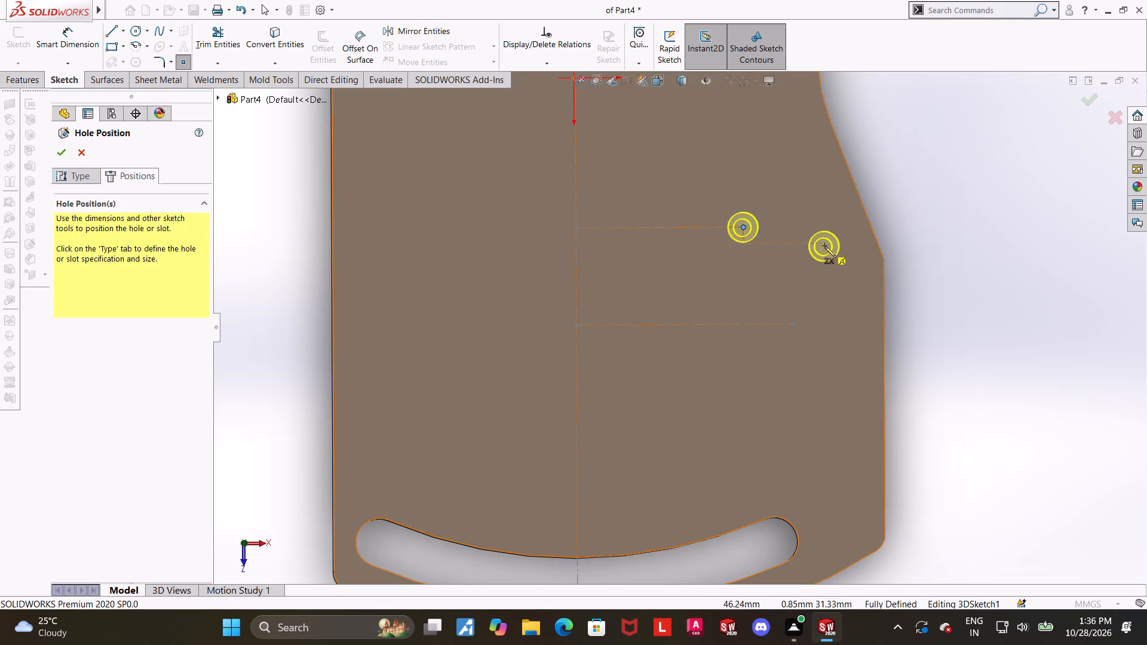
pyautogui.click(823, 244)
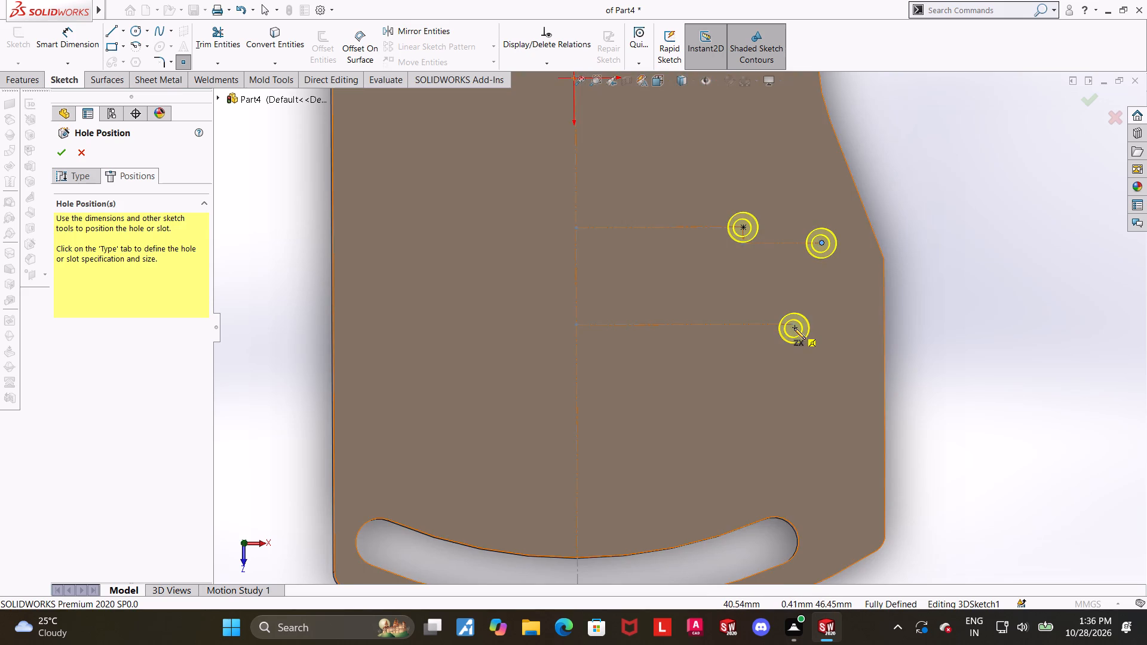
pyautogui.click(793, 326)
pyautogui.moveTo(892, 351); pyautogui.dragTo(889, 164, button='middle')
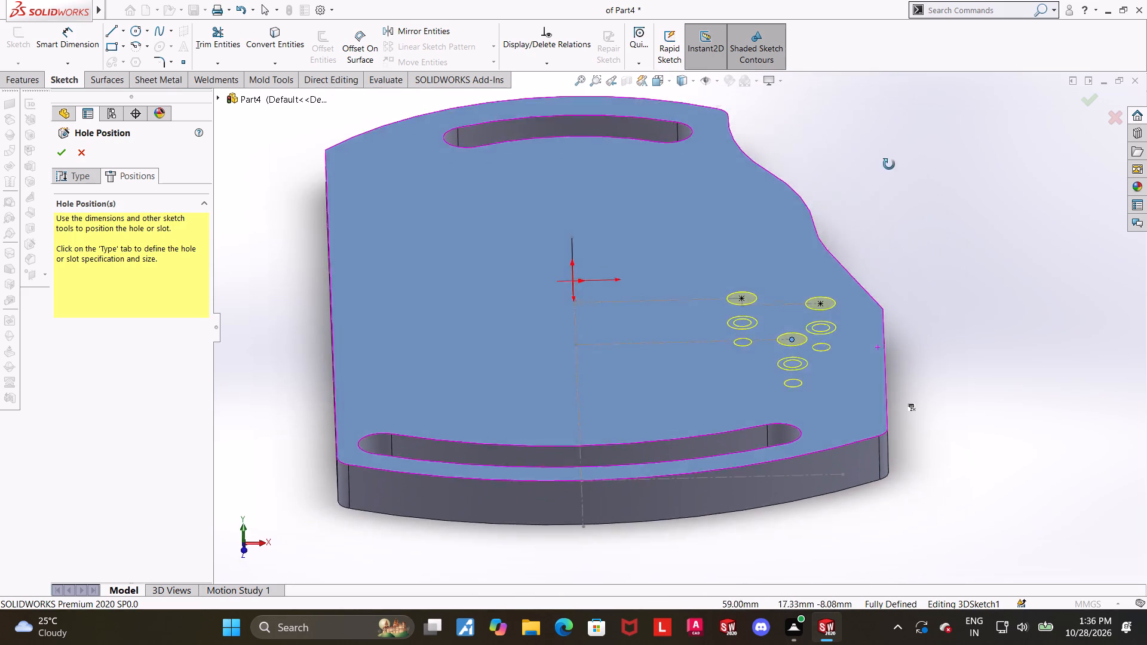
pyautogui.moveTo(889, 164); pyautogui.dragTo(873, 73, button='middle')
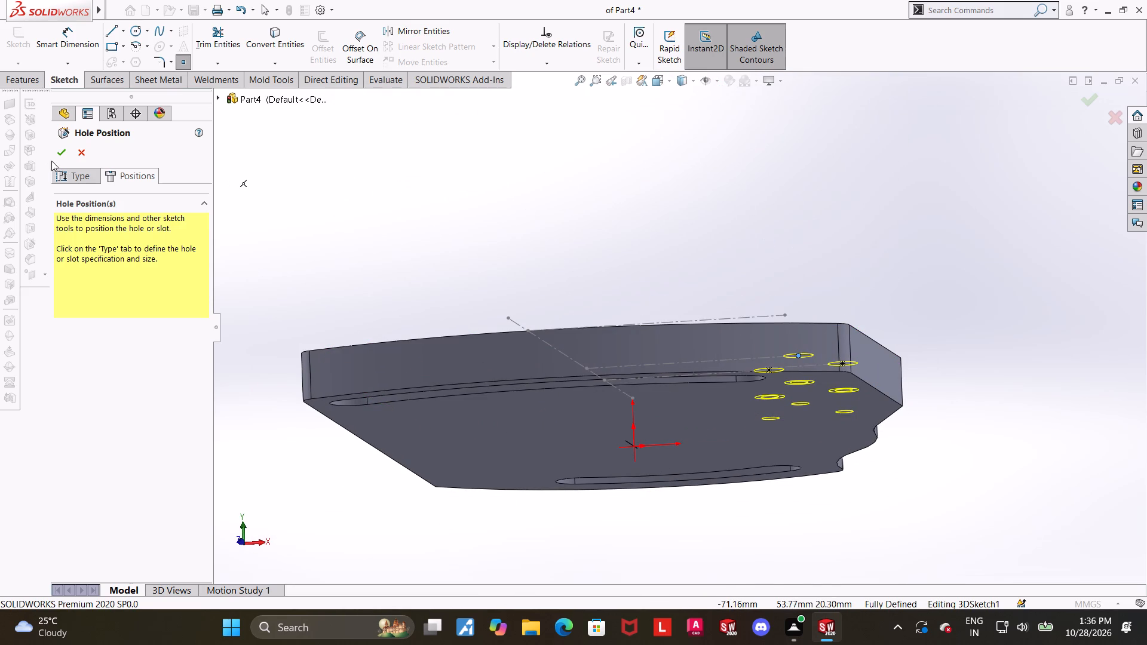
pyautogui.click(56, 155)
pyautogui.click(982, 284)
# Hide the centerline layout sketch Sketch3 and collapse Cut-Extrude1 in the feature tree.
pyautogui.moveTo(965, 291); pyautogui.dragTo(952, 361, button='middle')
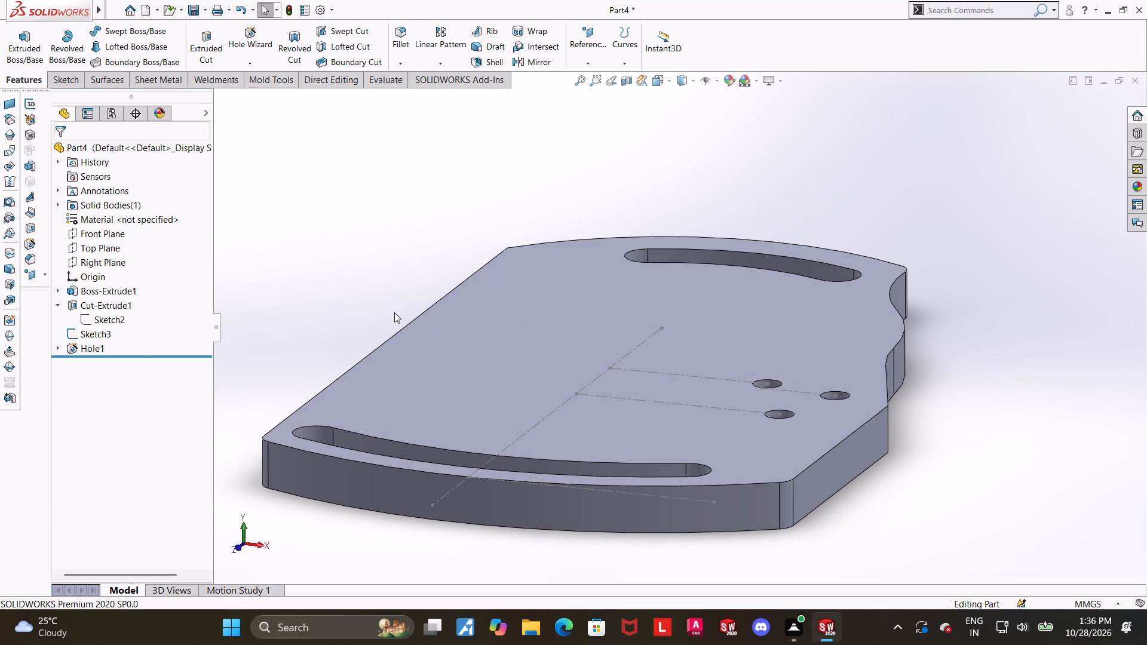
pyautogui.click(106, 333)
pyautogui.click(118, 321)
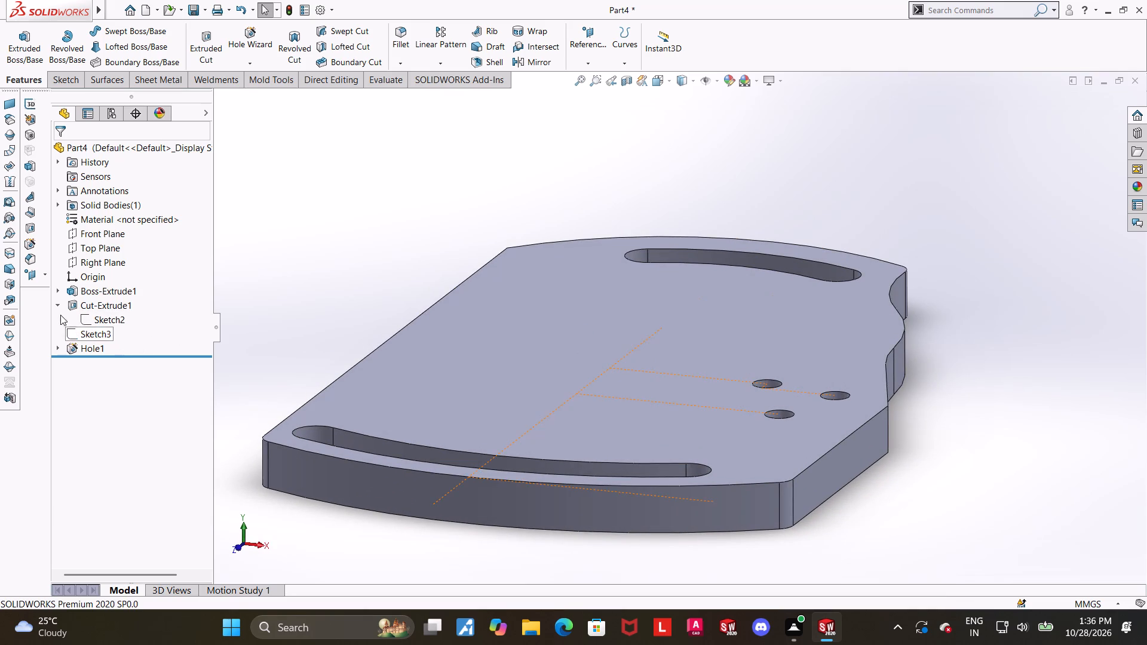
pyautogui.click(59, 309)
# Measure the diameter of the counterbore's bottom edge in the outermost hole.
pyautogui.scroll(3, 919, 394)
pyautogui.scroll(-3, 809, 368)
pyautogui.moveTo(803, 406); pyautogui.dragTo(767, 532, button='middle')
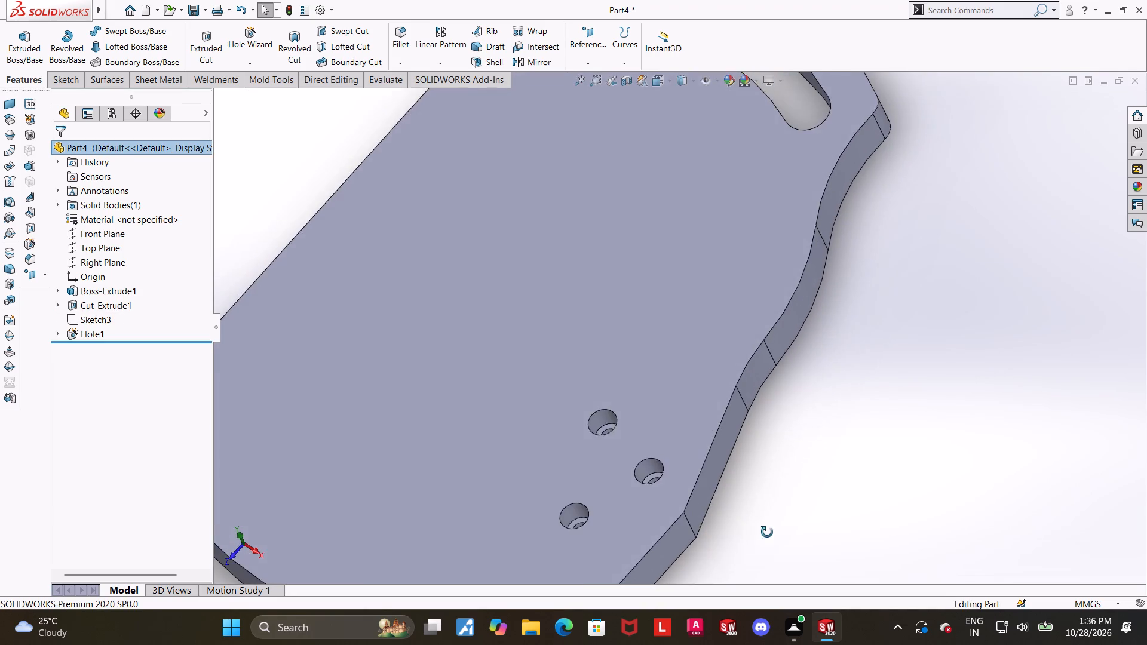
pyautogui.moveTo(767, 532); pyautogui.dragTo(778, 492, button='middle')
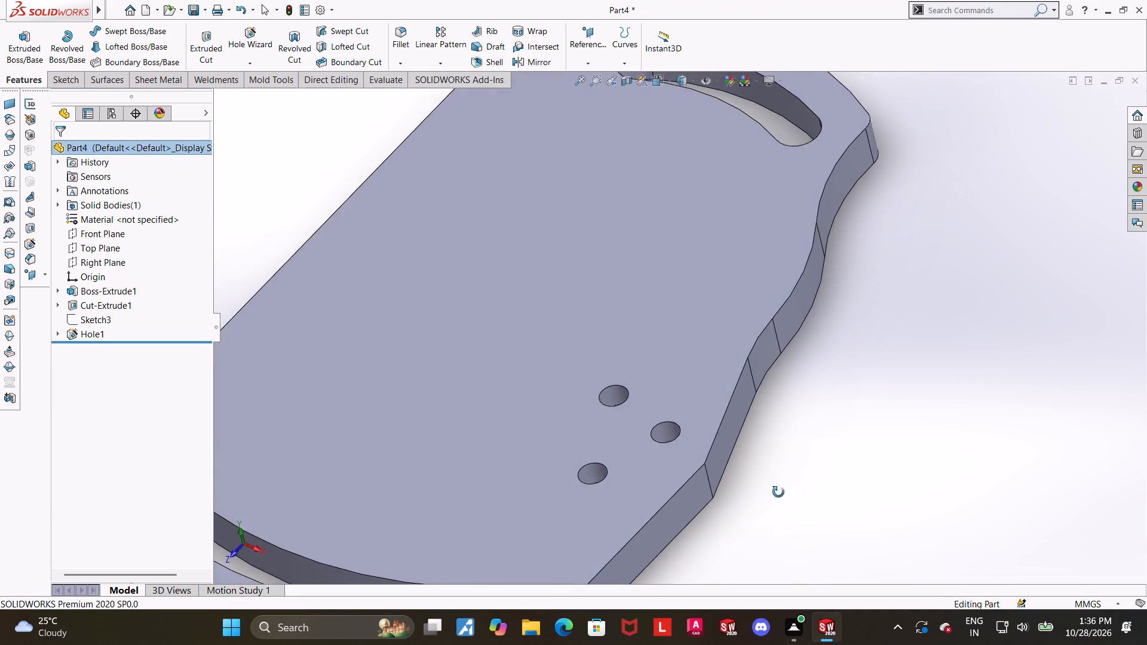
pyautogui.moveTo(778, 492); pyautogui.dragTo(795, 506, button='middle')
pyautogui.scroll(2, 792, 505)
pyautogui.click(400, 80)
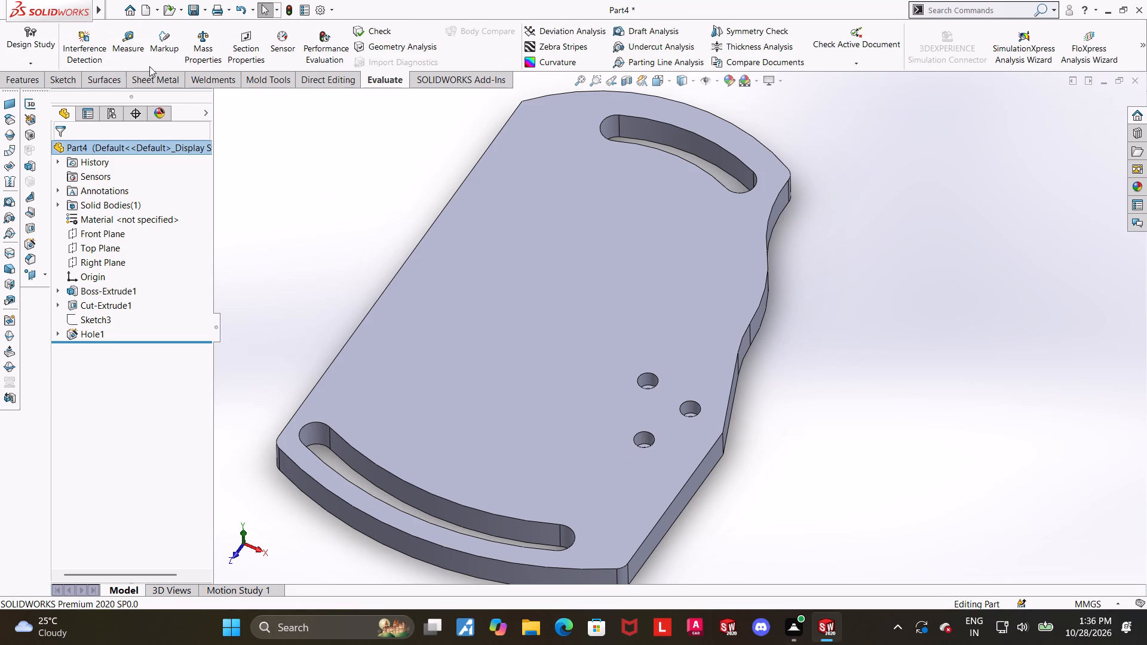
pyautogui.click(133, 47)
pyautogui.scroll(-4, 811, 386)
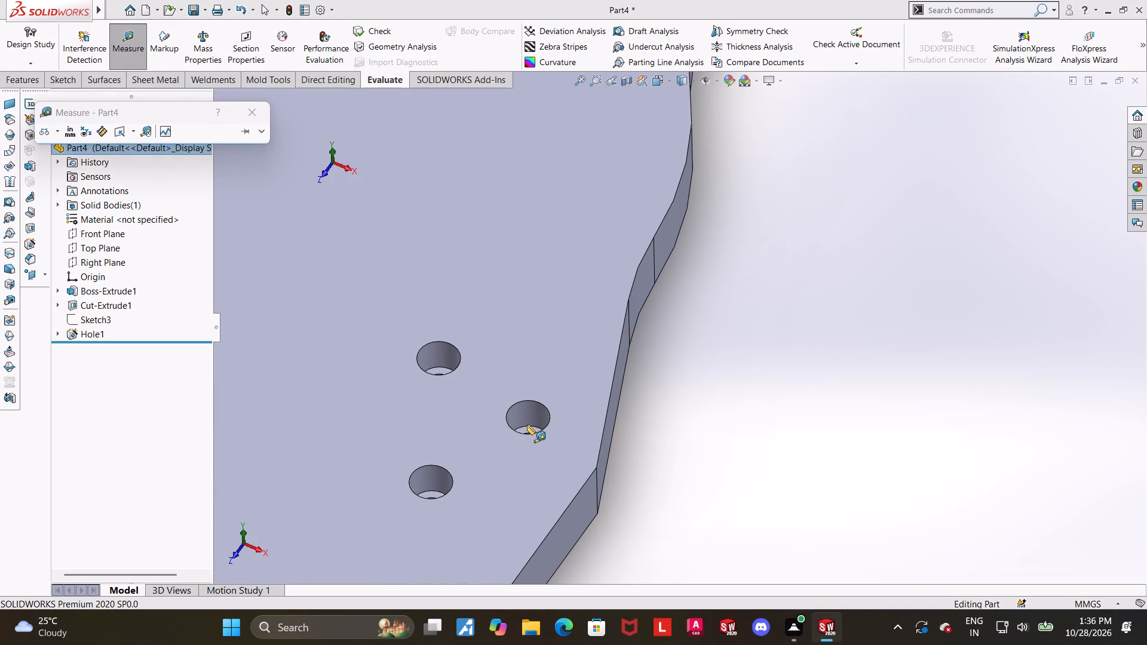
pyautogui.click(530, 427)
pyautogui.moveTo(685, 493); pyautogui.dragTo(692, 497, button='middle')
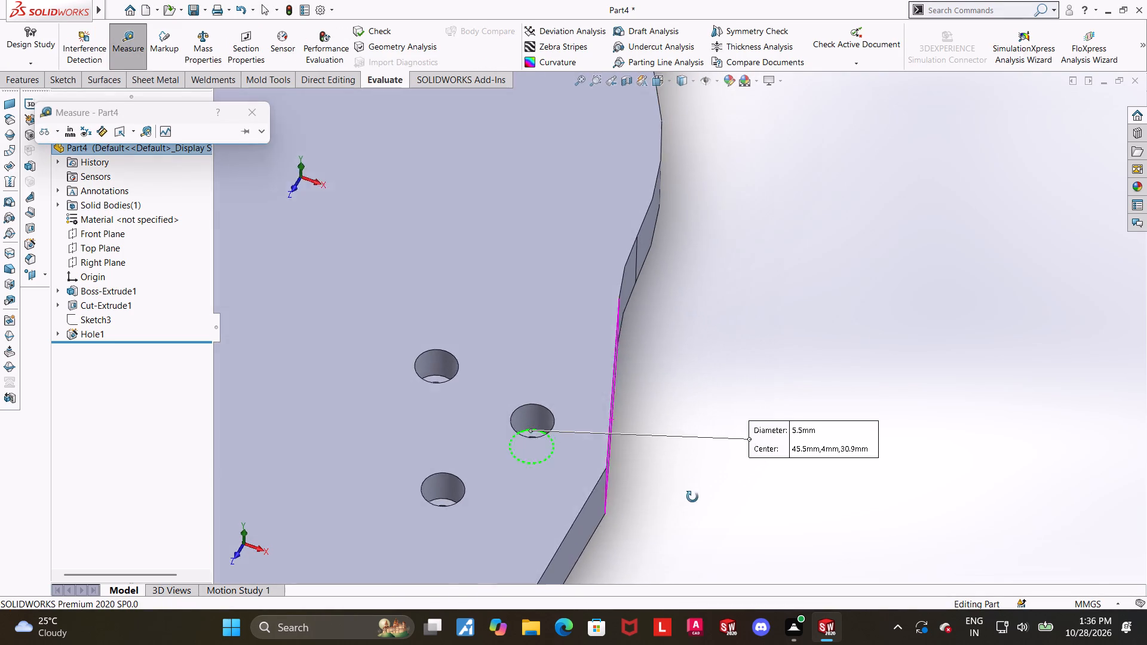
pyautogui.moveTo(692, 497); pyautogui.dragTo(693, 502, button='middle')
pyautogui.press('Escape')
# Measure the ring-shaped counterbore floor face of the outermost hole and look at the plate's underside.
pyautogui.click(125, 51)
pyautogui.scroll(-4, 565, 486)
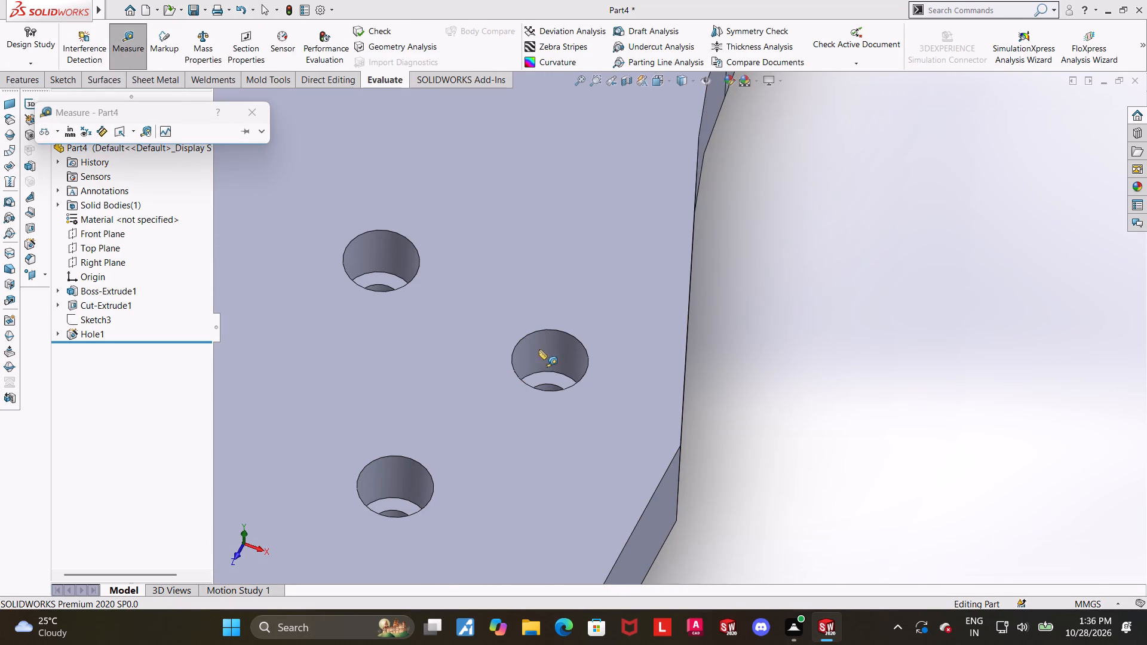
pyautogui.click(546, 354)
pyautogui.scroll(5, 822, 420)
pyautogui.moveTo(838, 469); pyautogui.dragTo(833, 261, button='middle')
pyautogui.scroll(5, 834, 269)
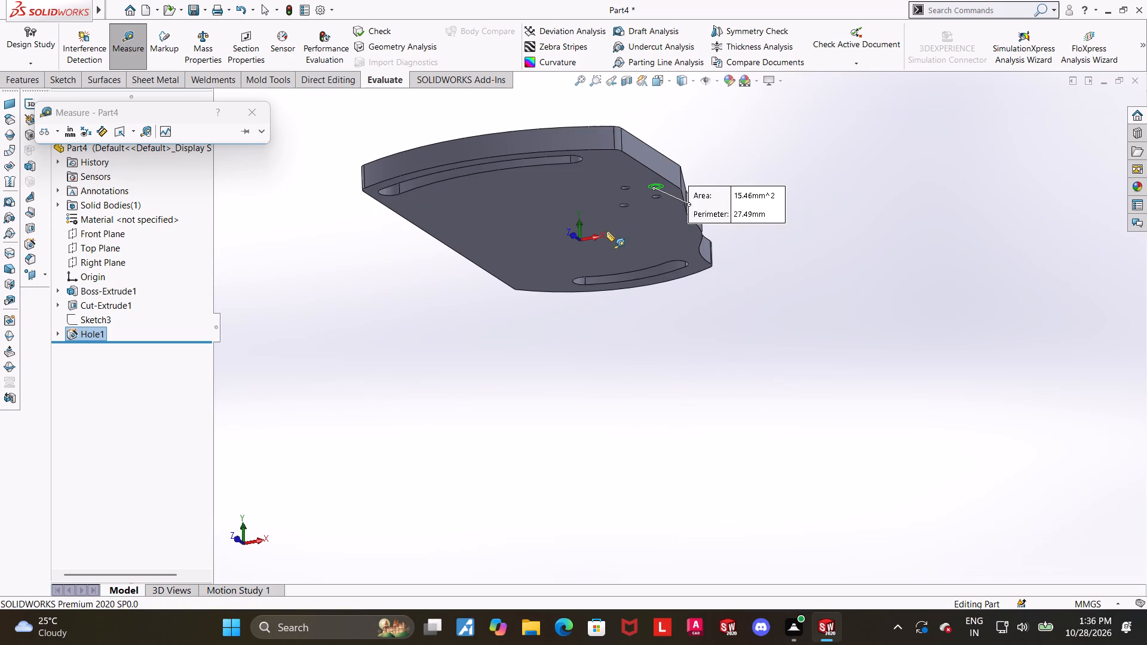
# Measure the distance from the outermost hole's counterbore floor to the plate's underside.
pyautogui.click(606, 231)
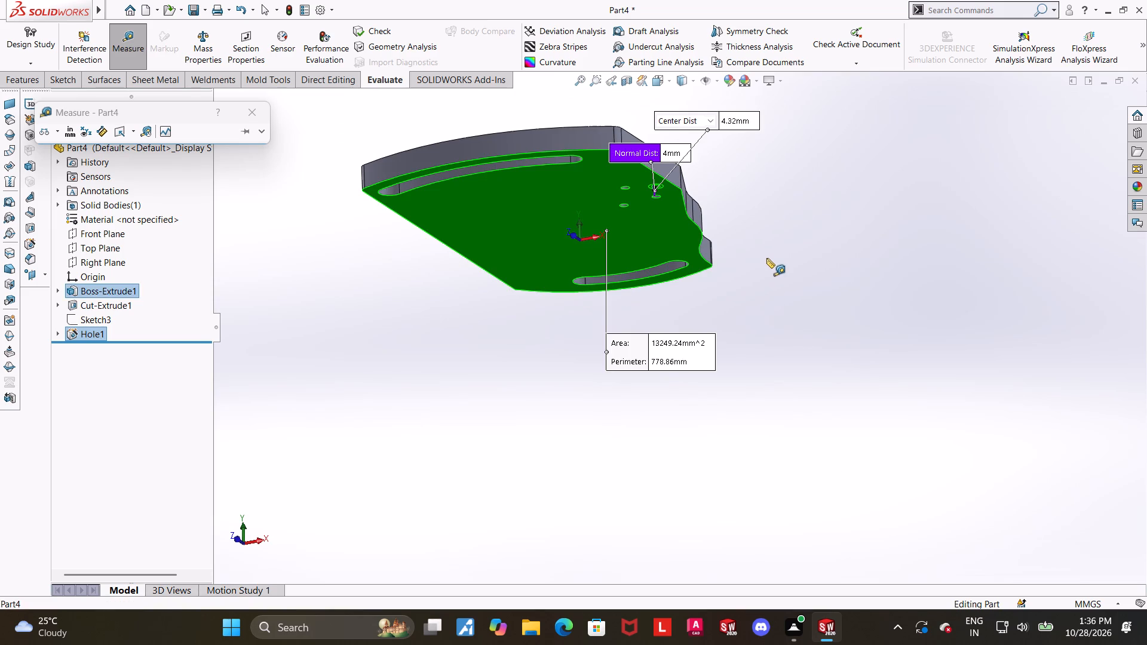
pyautogui.scroll(1, 766, 258)
pyautogui.scroll(-4, 685, 185)
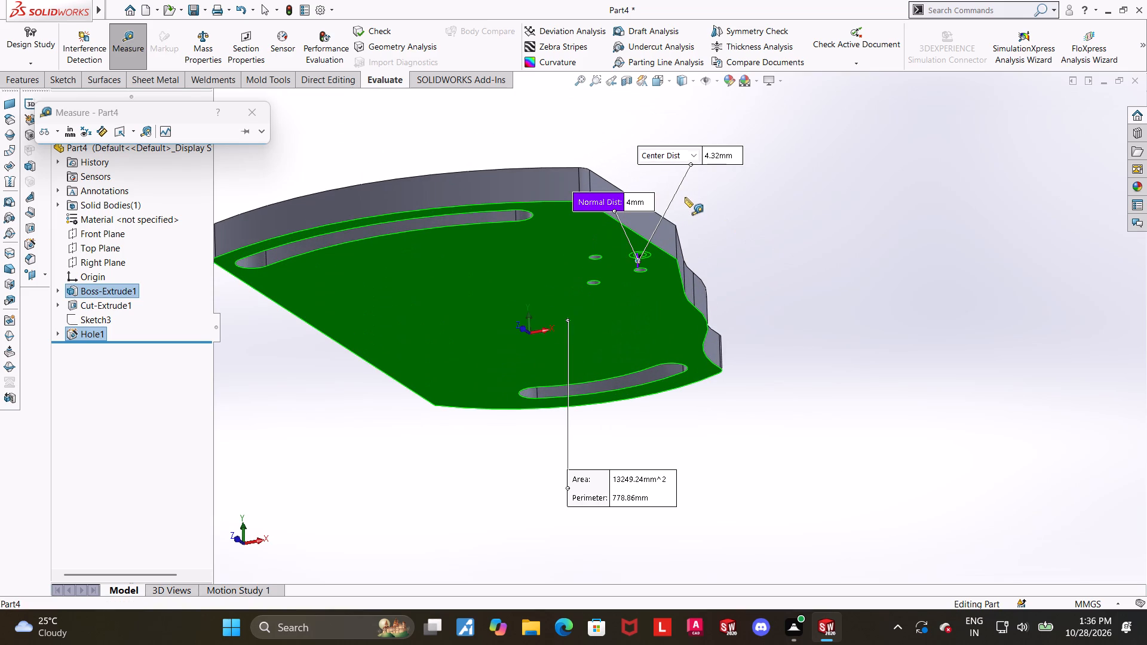
pyautogui.press('Escape')
# Examine the plate's slots and counterbored holes from isometric and top-face viewing angles.
pyautogui.moveTo(685, 198); pyautogui.dragTo(728, 354, button='middle')
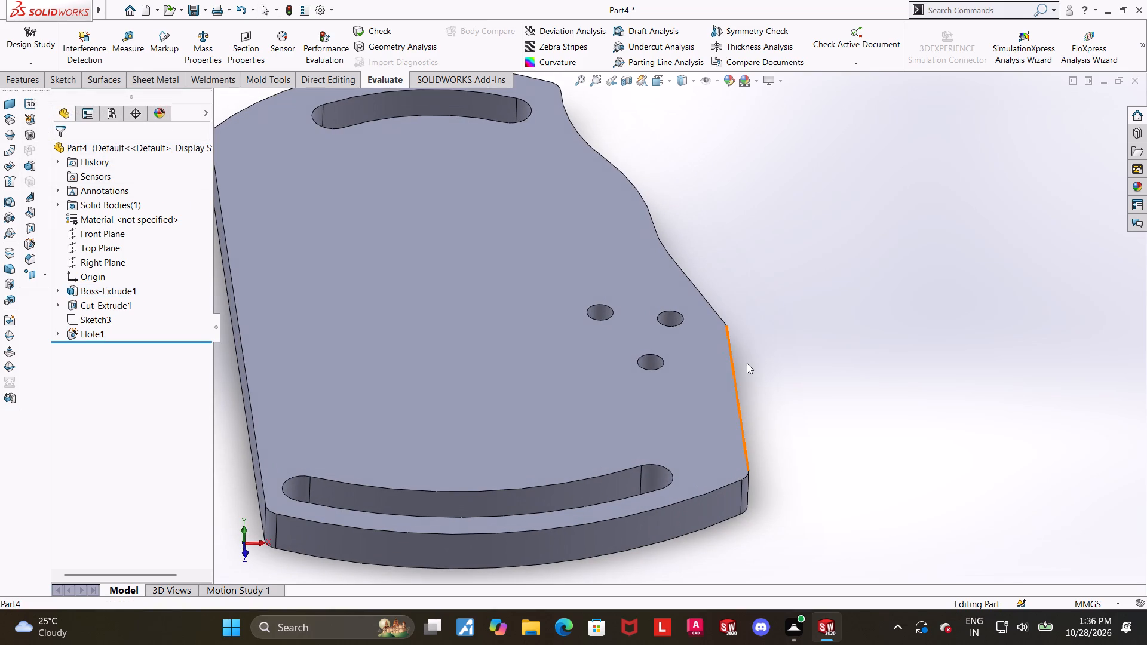
pyautogui.hotkey('ctrl', '7')
pyautogui.scroll(3, 786, 317)
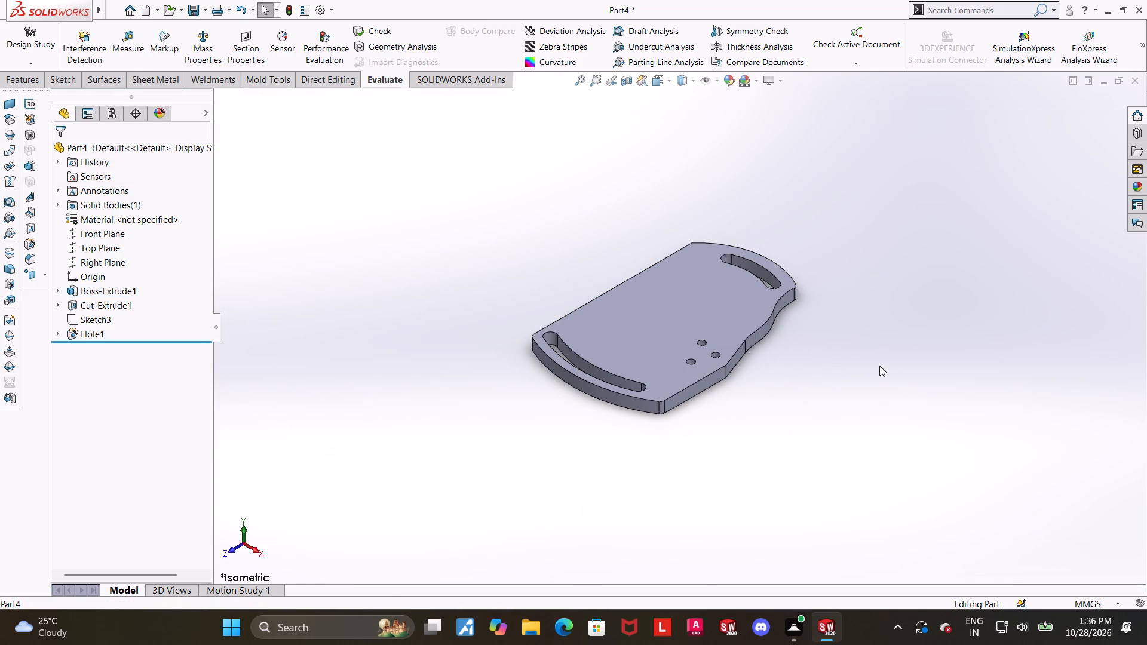
pyautogui.press('Escape')
pyautogui.scroll(-2, 742, 323)
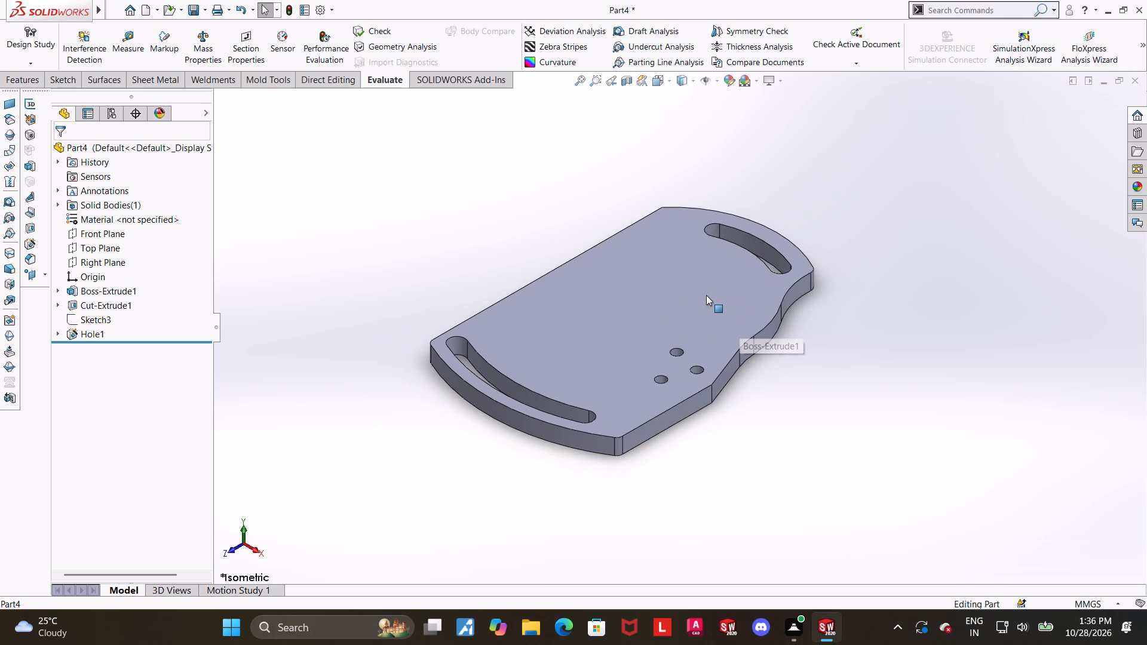
pyautogui.scroll(1, 720, 277)
pyautogui.moveTo(720, 277); pyautogui.dragTo(792, 314, button='middle')
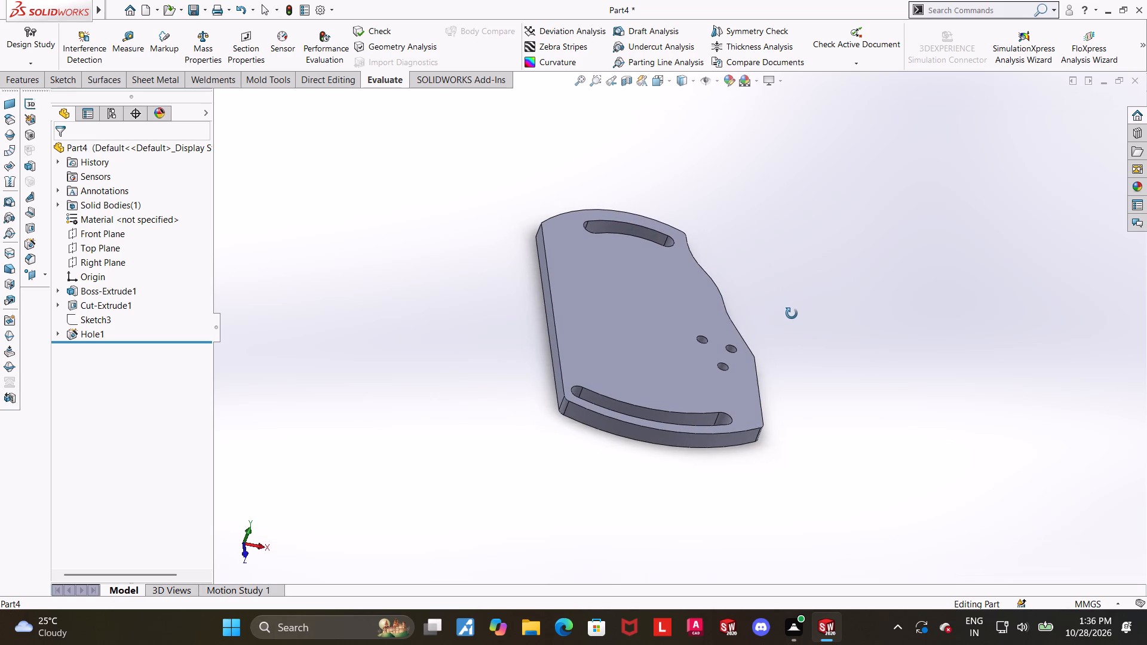
pyautogui.moveTo(792, 314); pyautogui.dragTo(774, 327, button='middle')
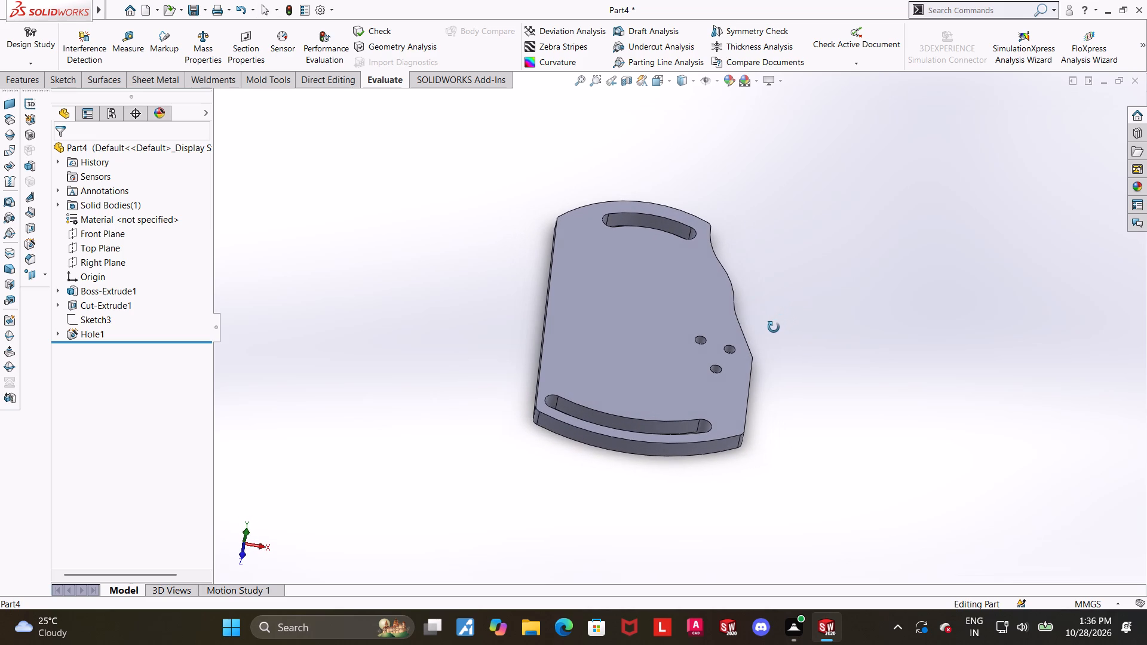
pyautogui.moveTo(774, 327); pyautogui.dragTo(788, 432, button='middle')
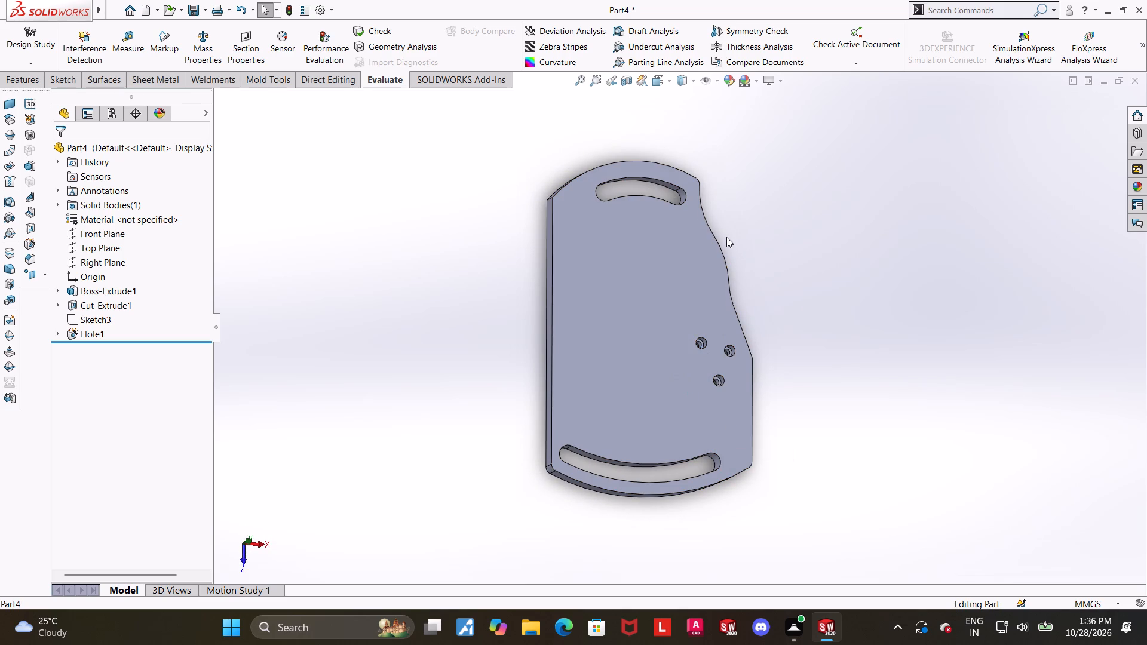
# Start a sketch on the plate's top face and draw a circle about 48.7 mm in diameter centred on the origin.
pyautogui.click(666, 264)
pyautogui.click(717, 223)
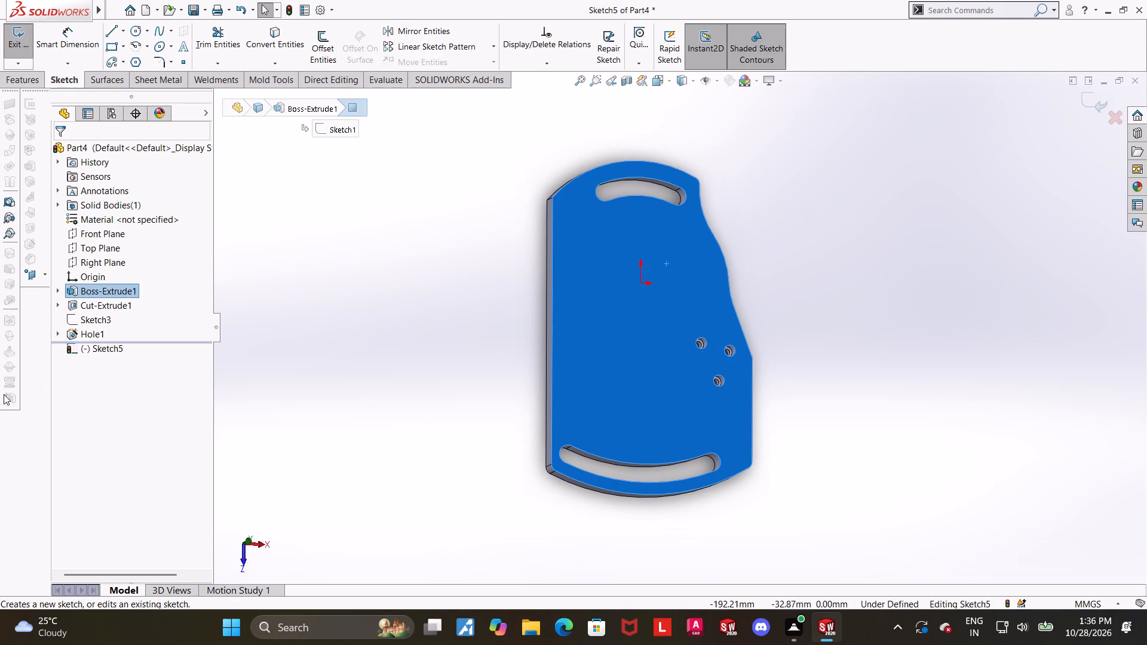
pyautogui.click(99, 350)
pyautogui.click(133, 334)
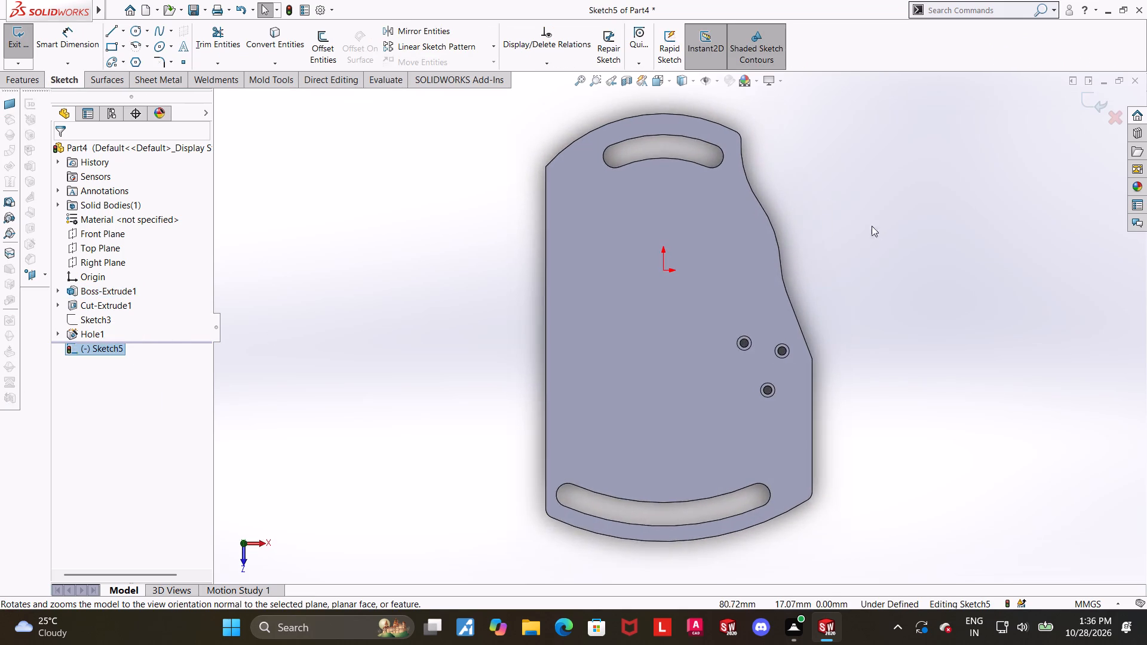
pyautogui.scroll(-3, 853, 228)
pyautogui.click(137, 29)
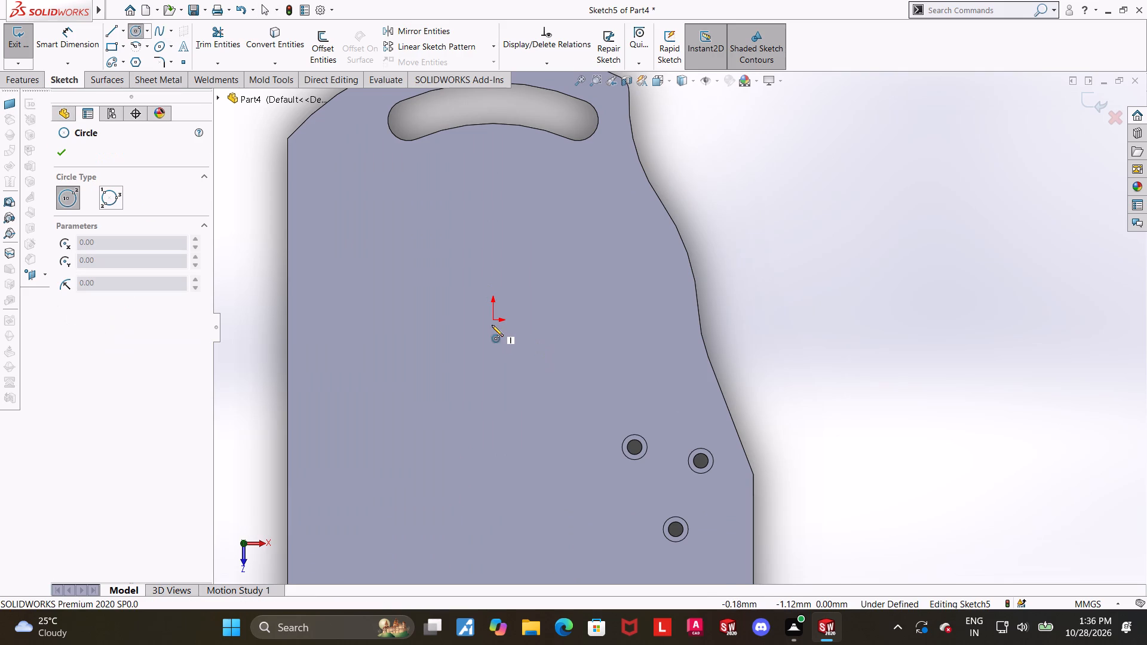
pyautogui.click(491, 319)
pyautogui.click(579, 249)
pyautogui.press('Escape')
pyautogui.press('Escape')
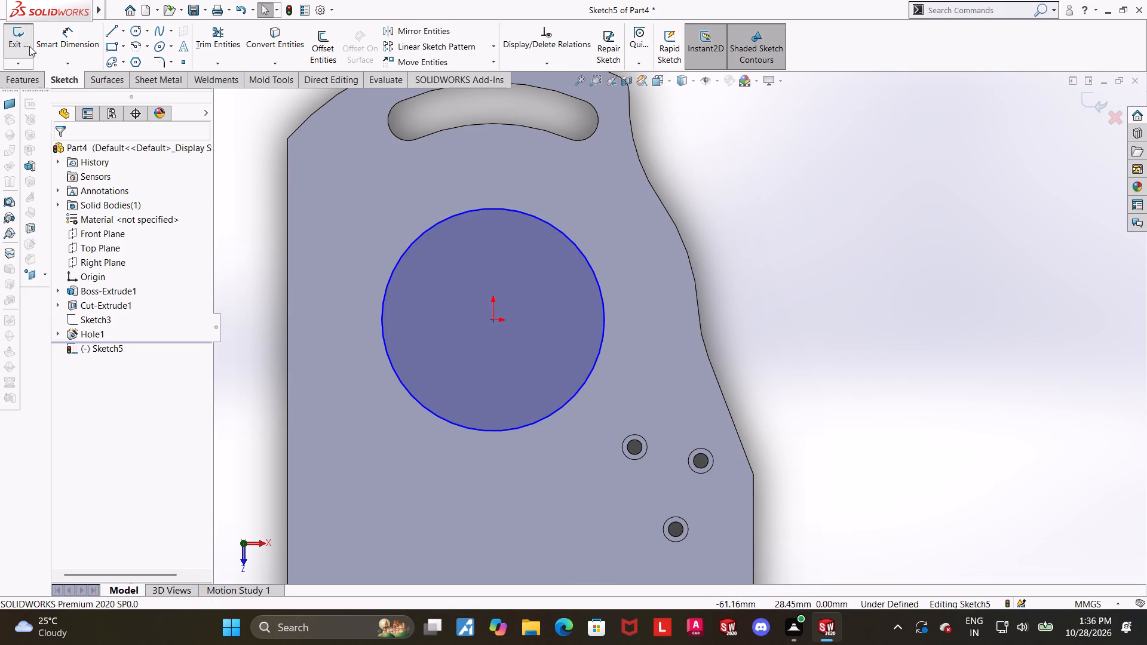
# Dimension the circle's diameter as 45 mm (22.5*2) and exit the sketch.
pyautogui.click(73, 43)
pyautogui.click(410, 245)
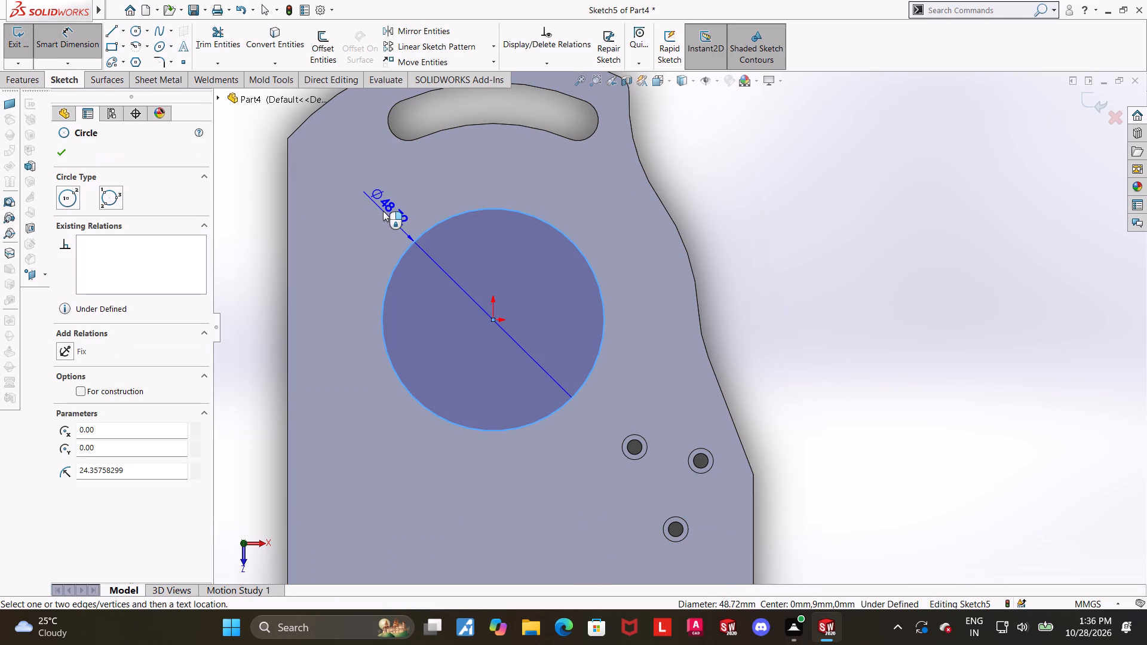
pyautogui.click(383, 211)
pyautogui.write('22.5*2')
pyautogui.press('Return')
pyautogui.press('Escape')
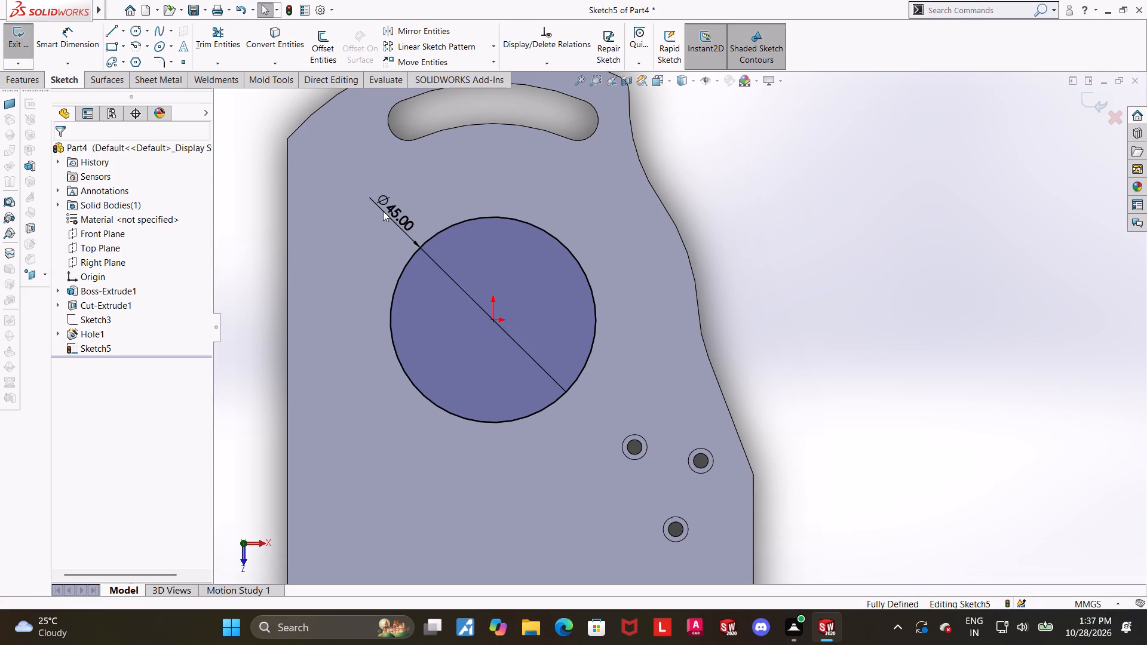
pyautogui.scroll(1, 444, 275)
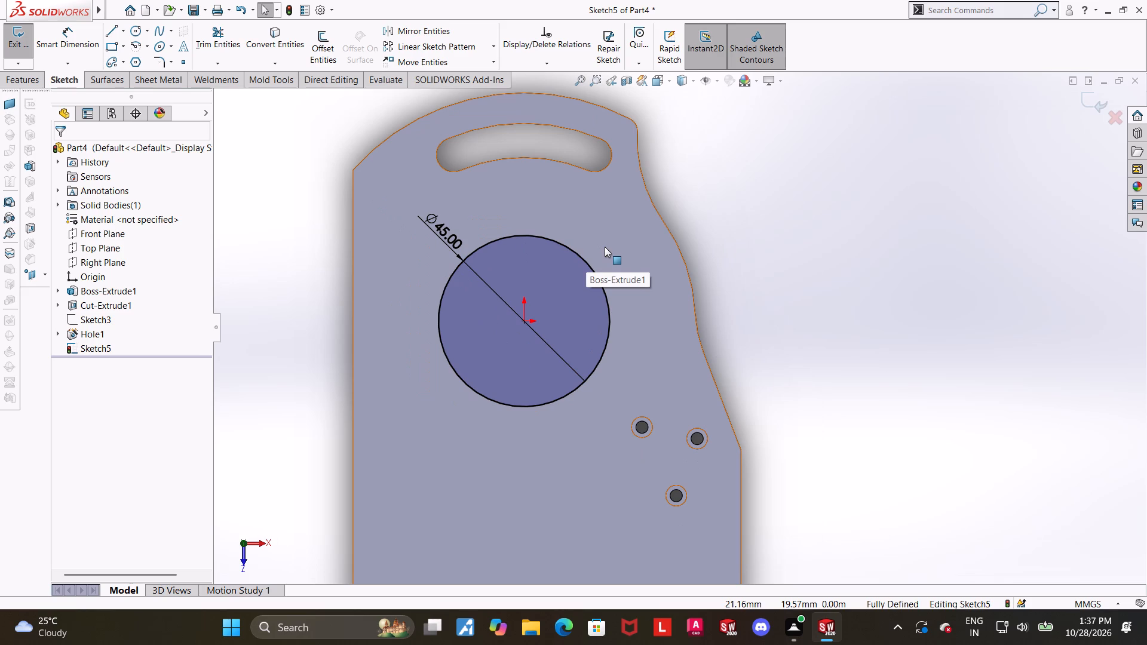
pyautogui.scroll(2, 605, 247)
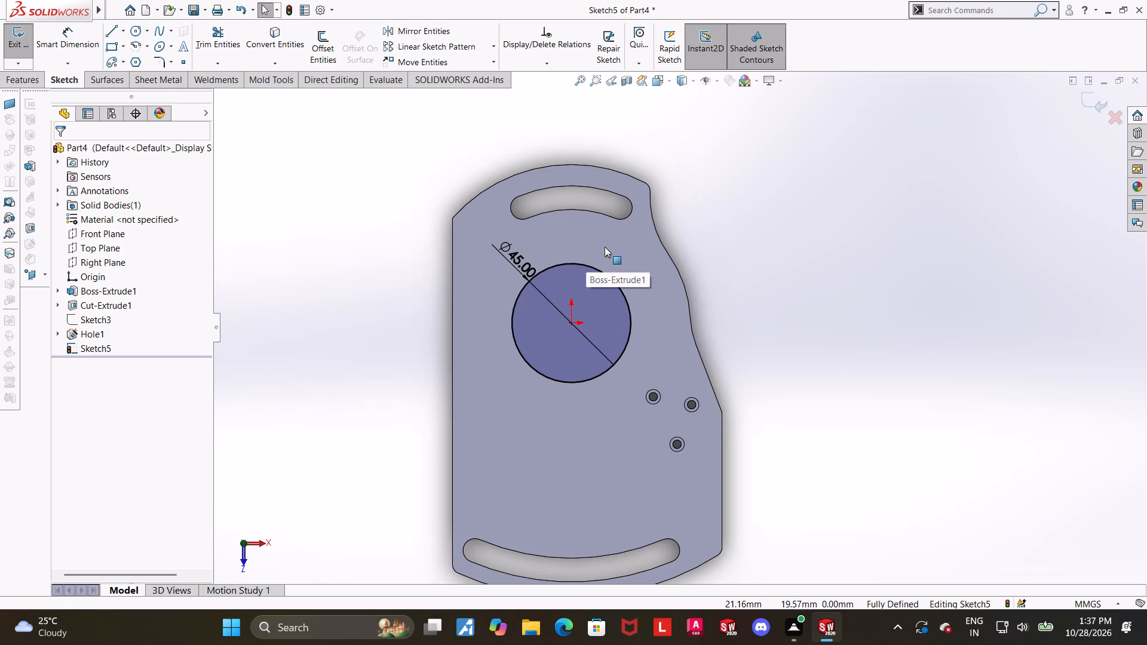
pyautogui.scroll(-2, 642, 276)
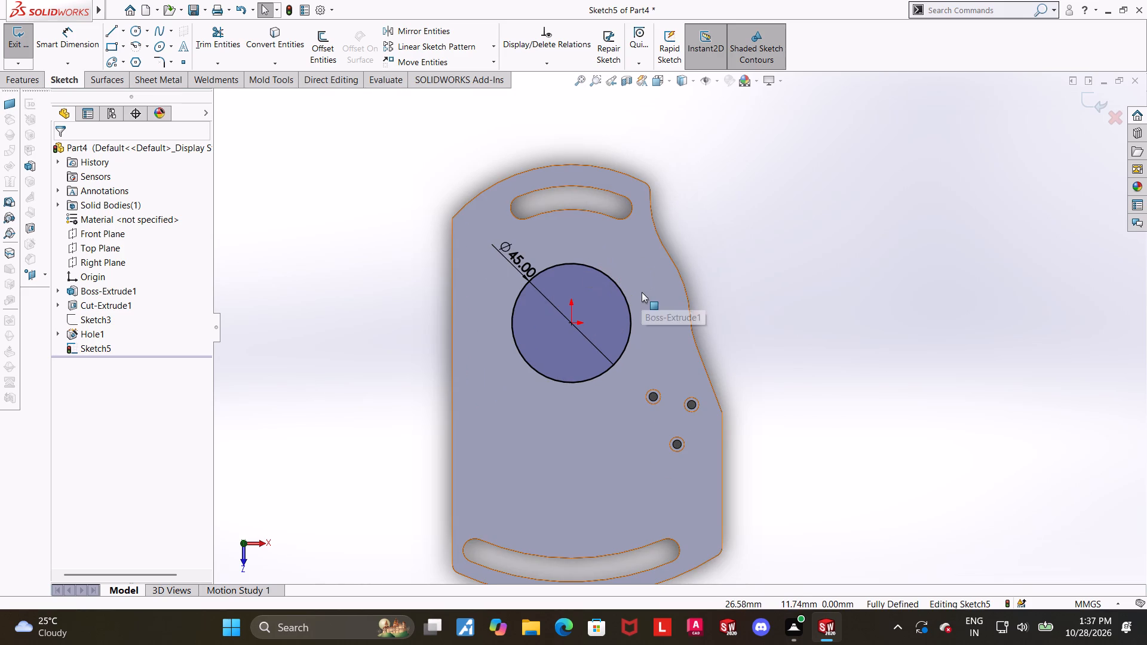
pyautogui.scroll(1, 718, 302)
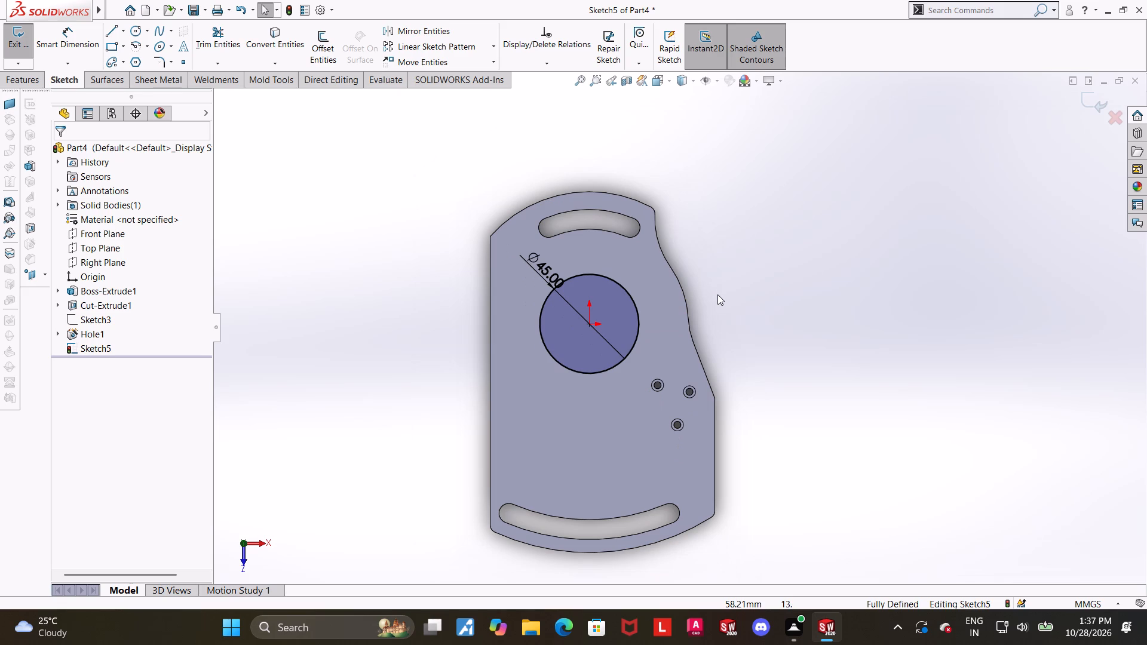
pyautogui.scroll(1, 717, 294)
pyautogui.moveTo(700, 315); pyautogui.dragTo(700, 203, button='middle')
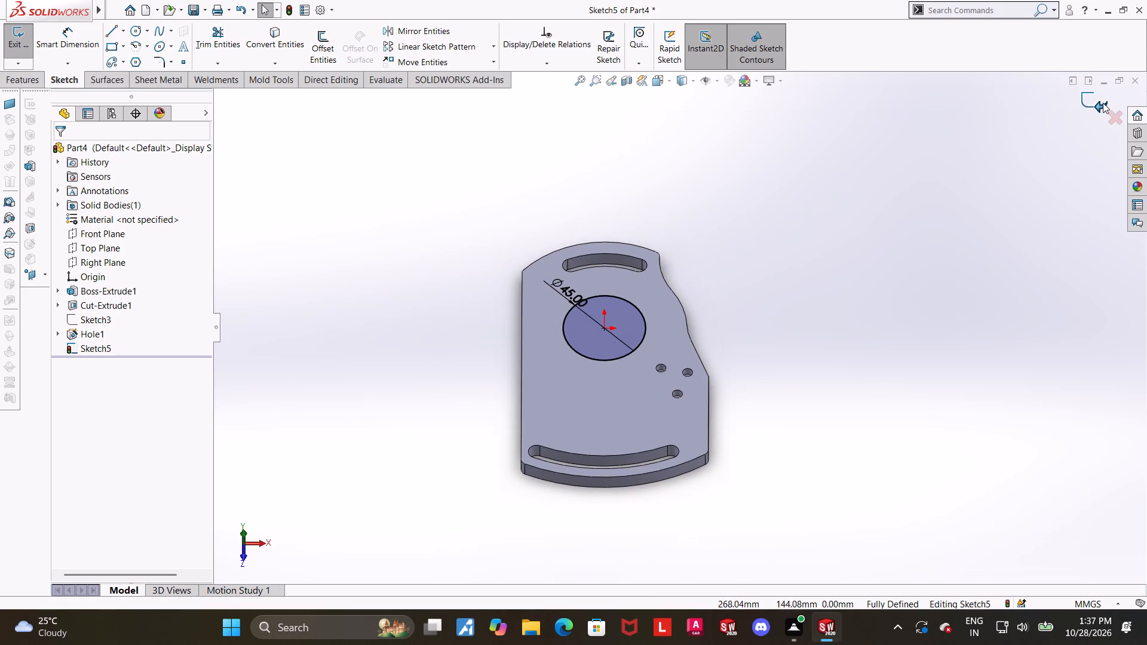
pyautogui.click(1097, 103)
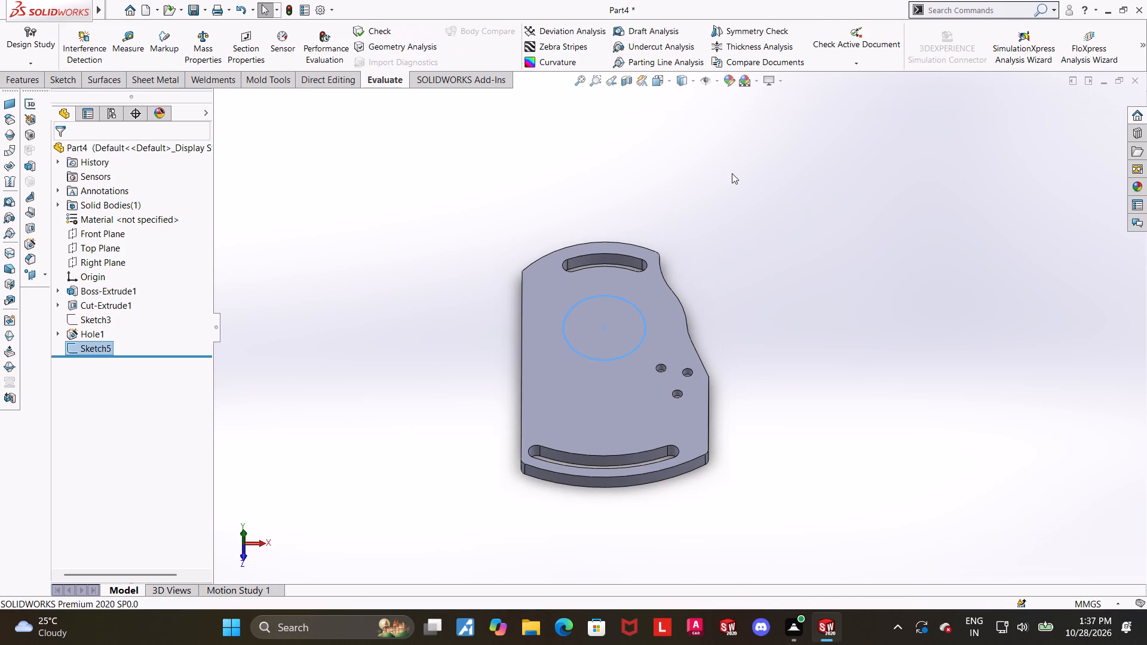
# Extrude the 45 mm circle upward from the plate as a blind boss 59 mm deep (37+22), merged with the plate.
pyautogui.scroll(1, 700, 169)
pyautogui.scroll(-2, 685, 336)
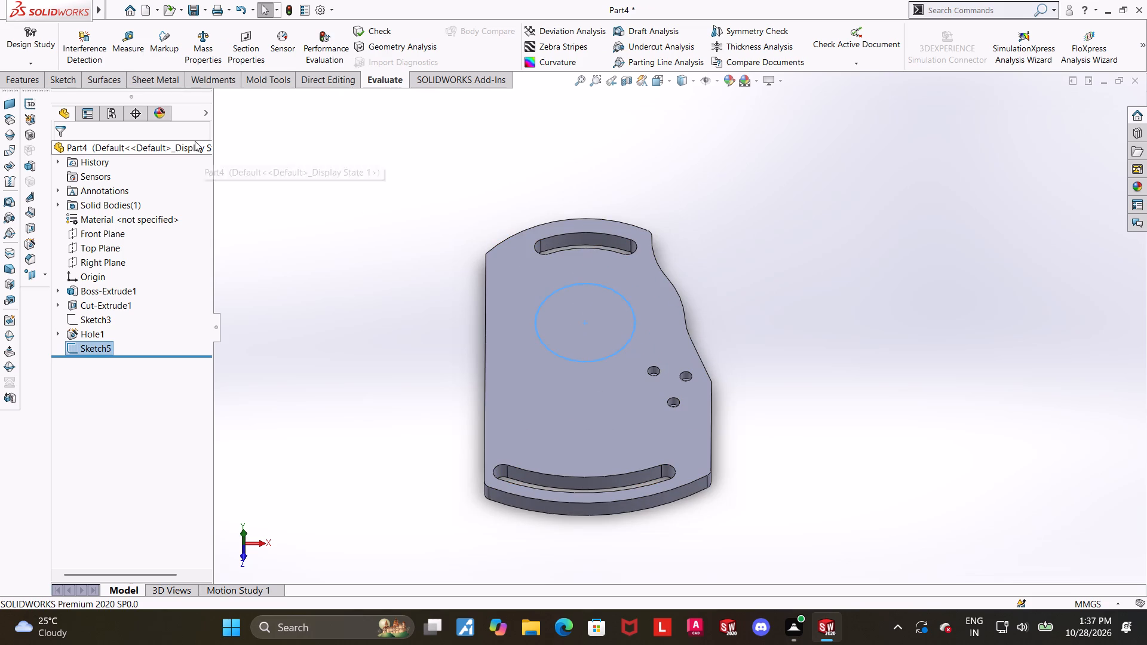
pyautogui.click(22, 73)
pyautogui.click(42, 39)
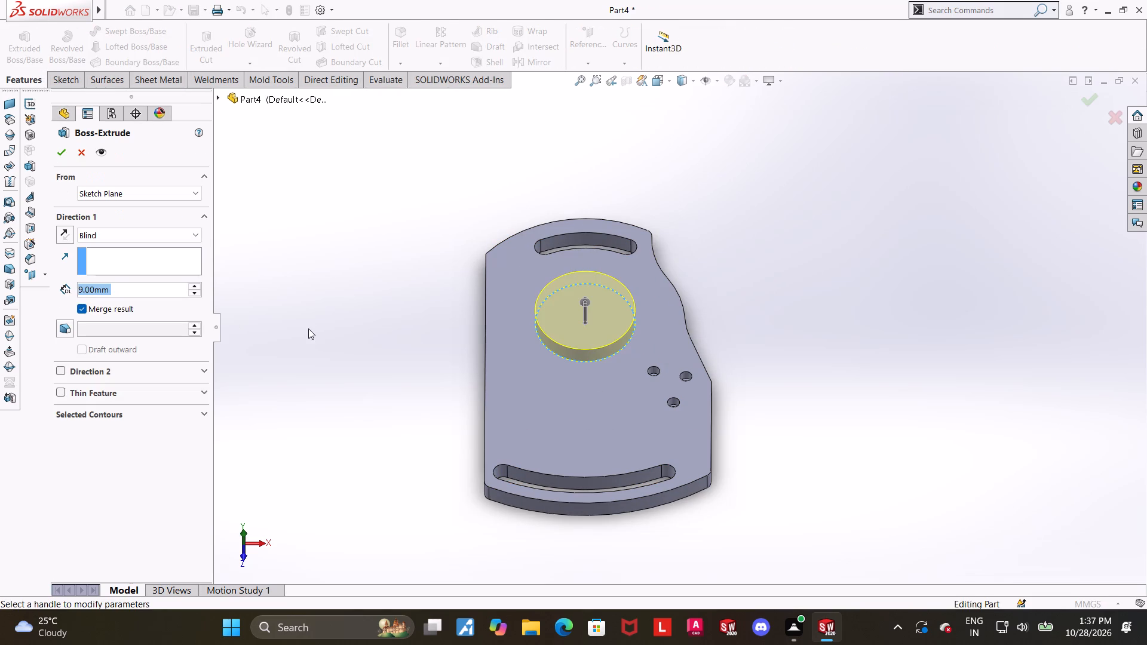
pyautogui.scroll(1, 308, 328)
pyautogui.scroll(-1, 325, 328)
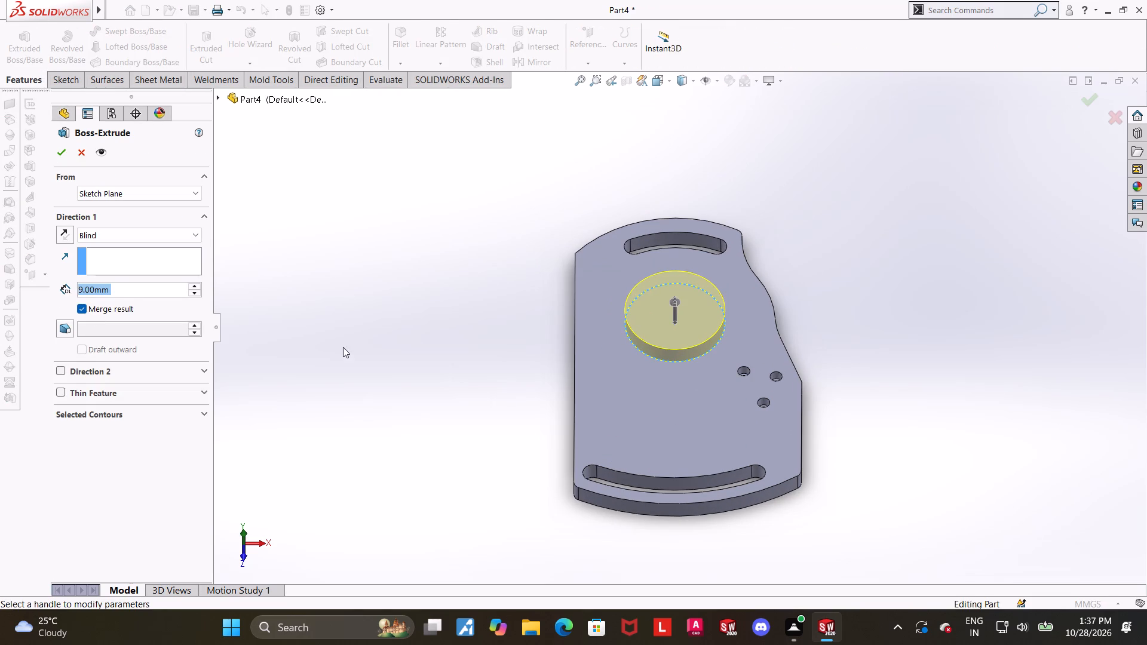
pyautogui.write('37')
pyautogui.hotkey('shift', '+')
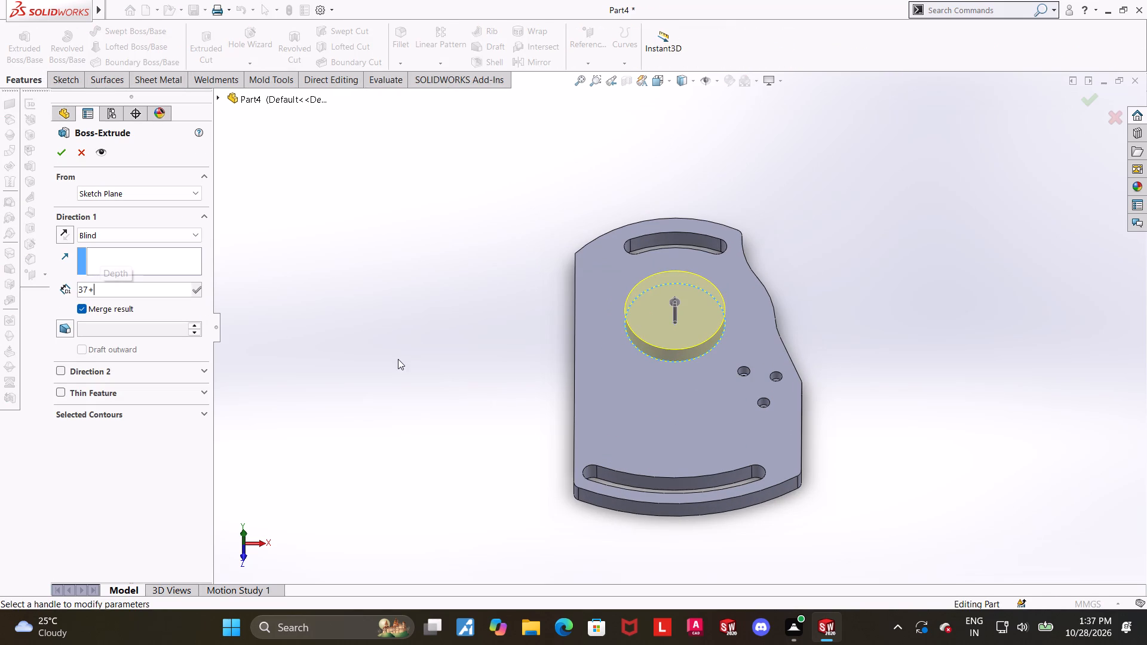
pyautogui.write('22')
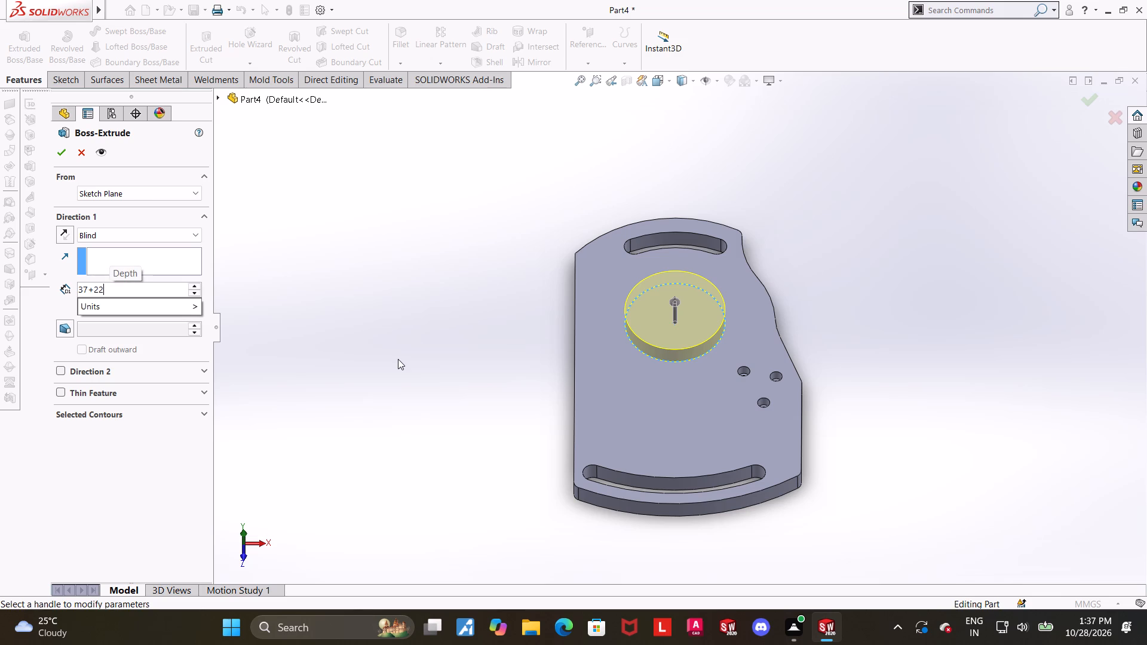
pyautogui.press('Return')
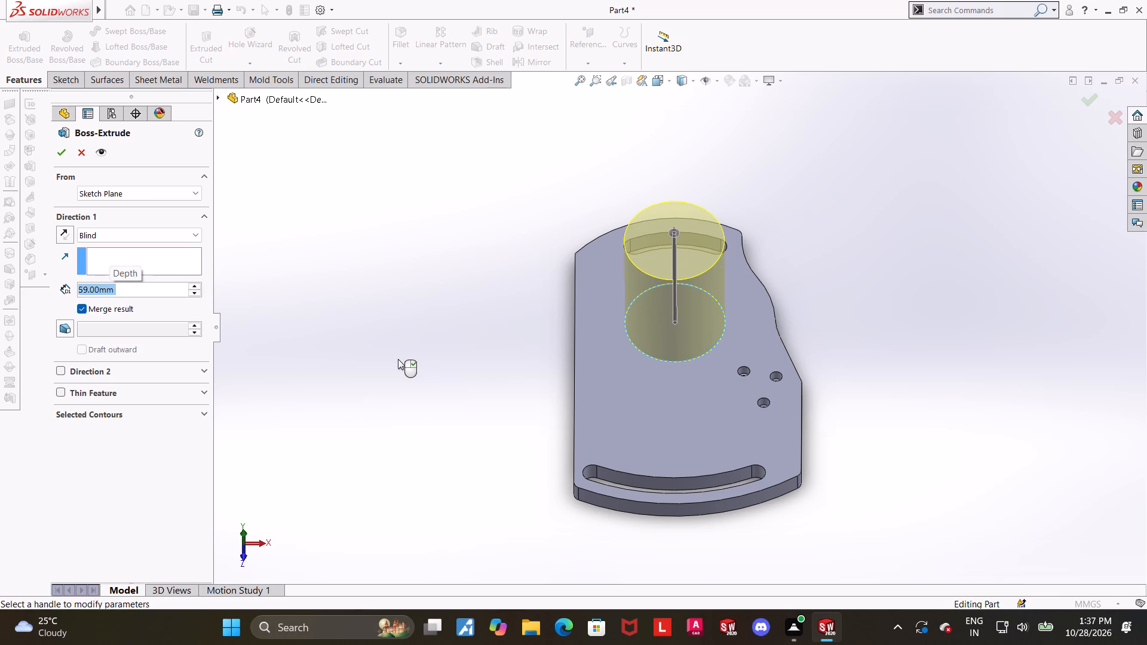
pyautogui.scroll(1, 667, 344)
pyautogui.scroll(-1, 816, 307)
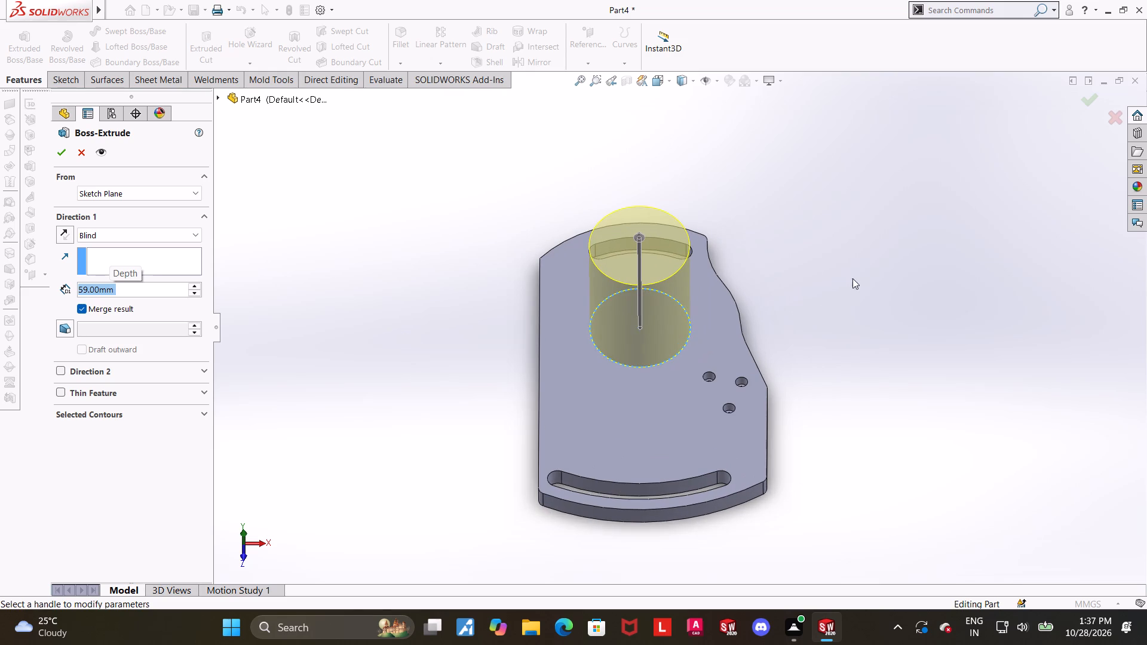
pyautogui.scroll(-2, 841, 288)
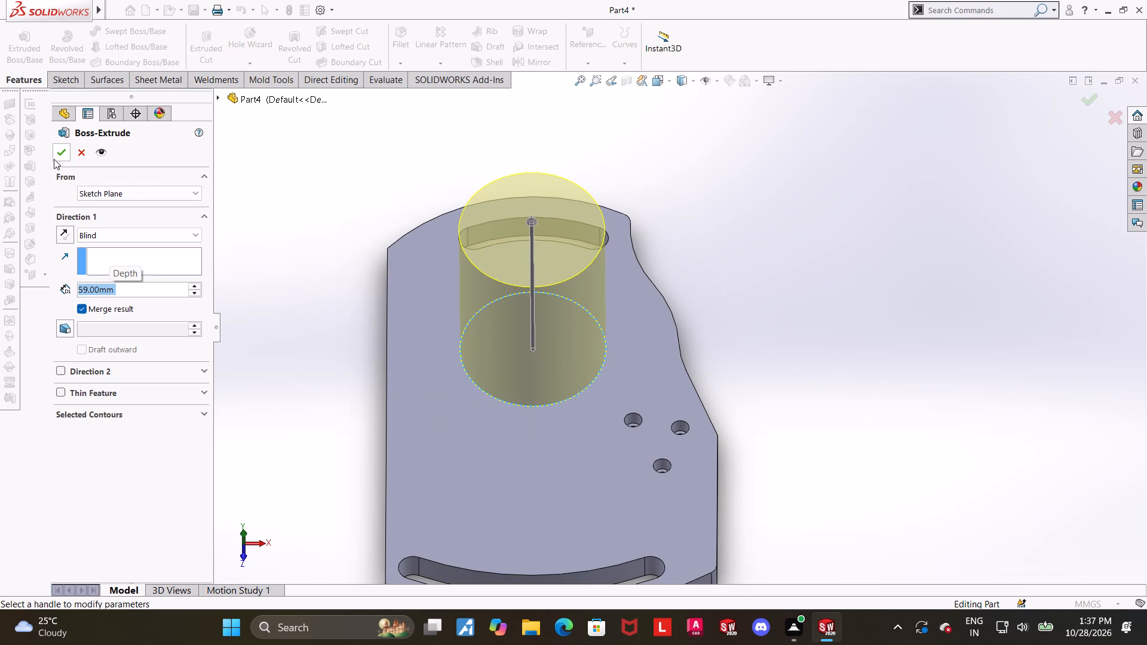
pyautogui.click(54, 157)
pyautogui.click(933, 360)
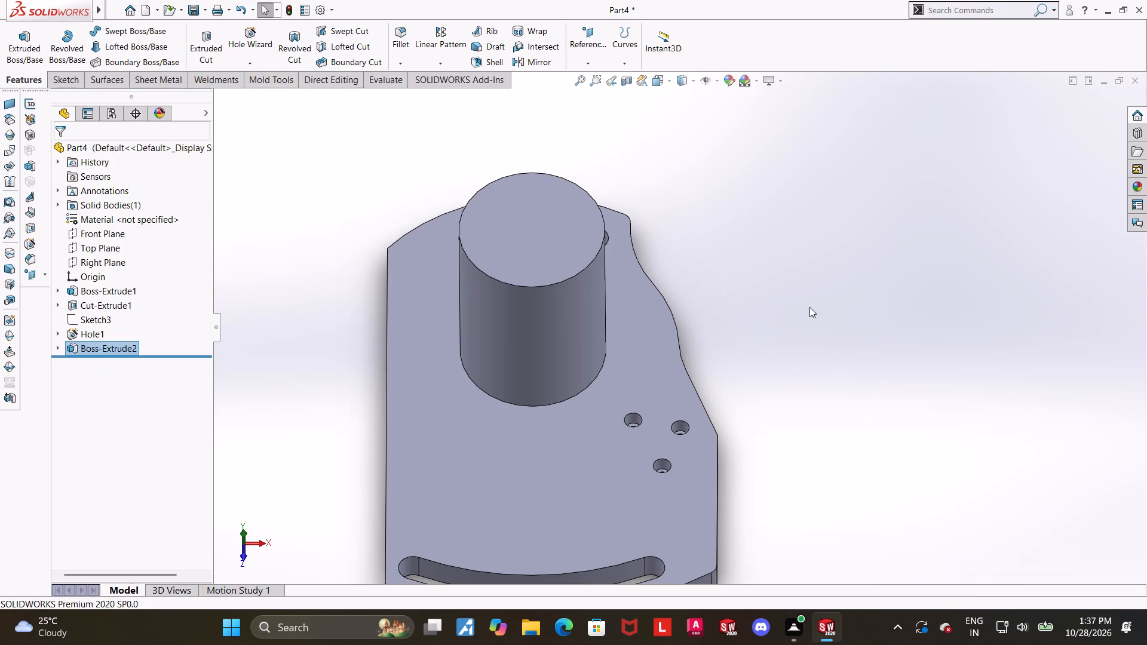
# Start a sketch on the cylindrical boss's top face and draw a circle about 35 mm in diameter centred on the origin.
pyautogui.moveTo(805, 284); pyautogui.dragTo(939, 337, button='middle')
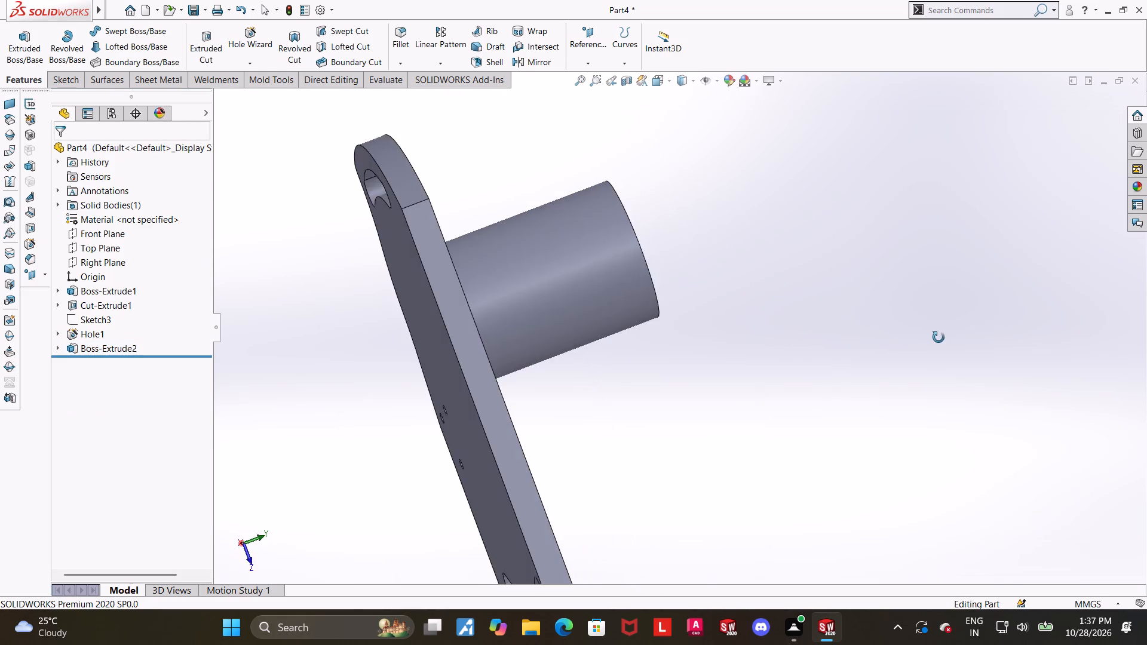
pyautogui.moveTo(939, 337); pyautogui.dragTo(887, 341, button='middle')
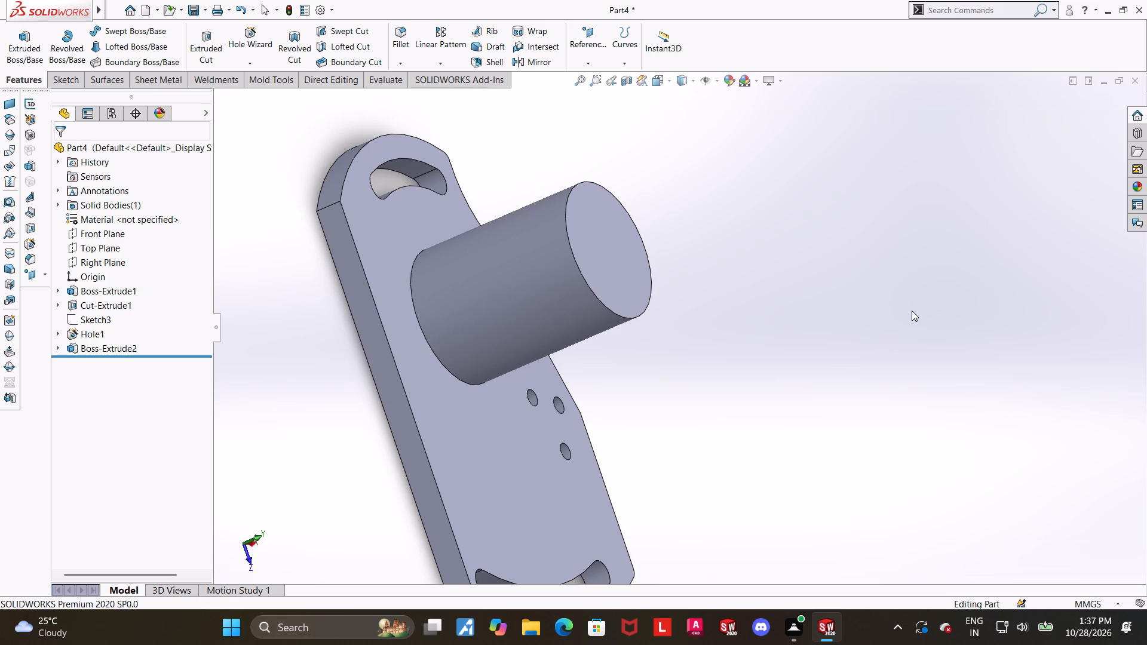
pyautogui.moveTo(884, 309); pyautogui.dragTo(867, 315, button='middle')
pyautogui.moveTo(797, 325); pyautogui.dragTo(789, 329, button='middle')
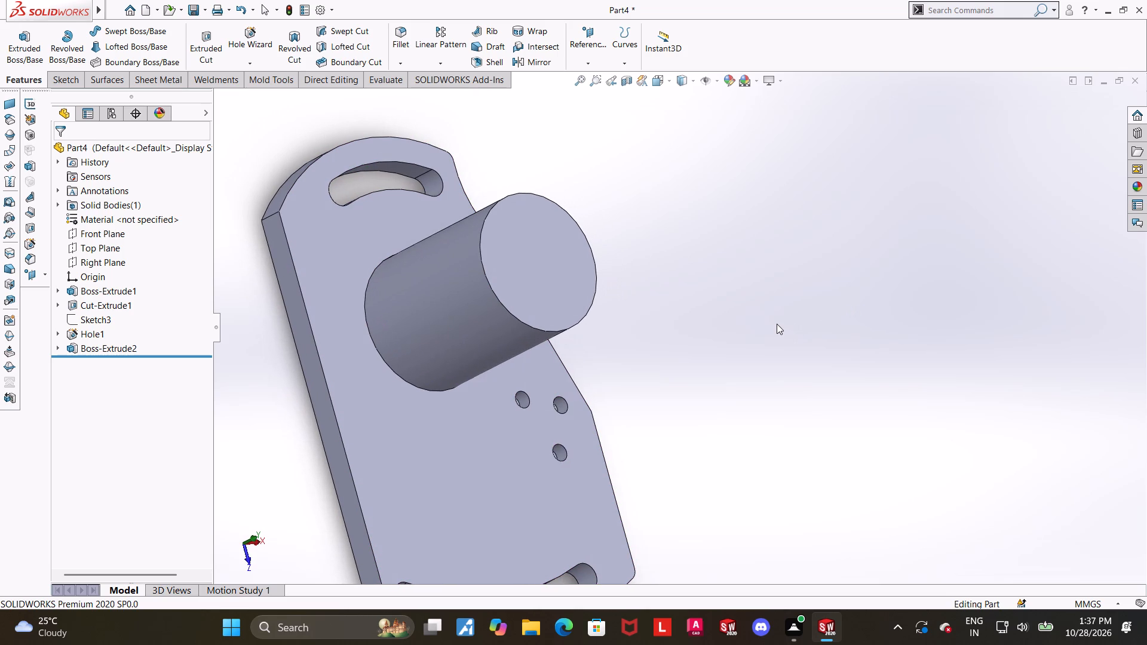
pyautogui.moveTo(747, 320); pyautogui.dragTo(736, 321, button='middle')
pyautogui.click(507, 249)
pyautogui.click(558, 214)
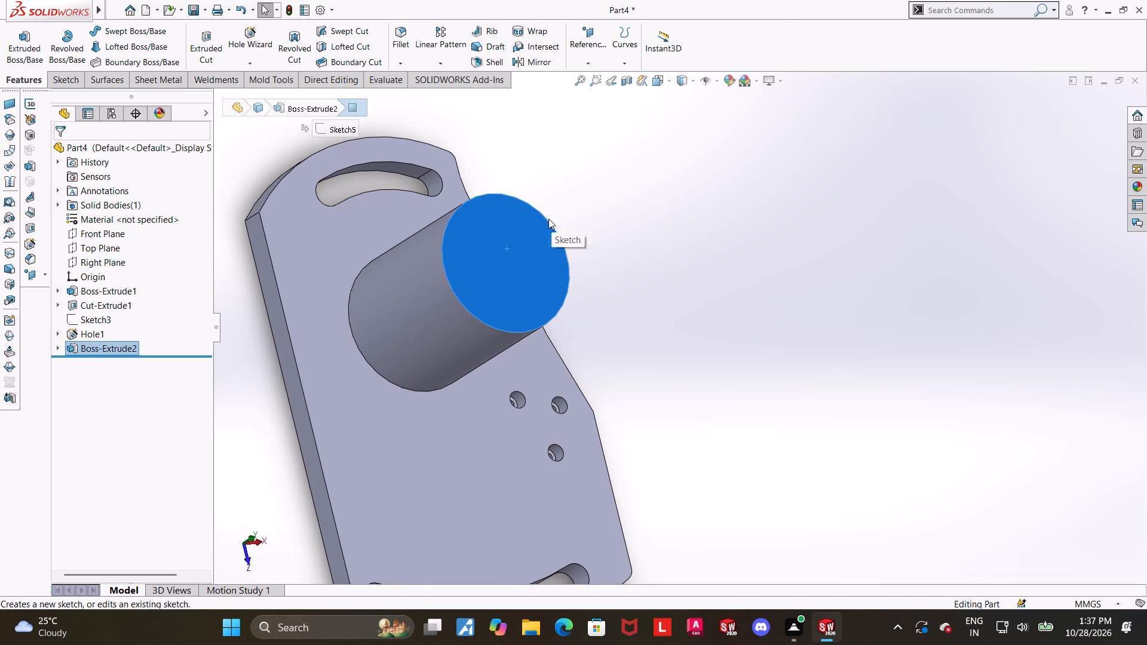
pyautogui.click(102, 367)
pyautogui.click(134, 346)
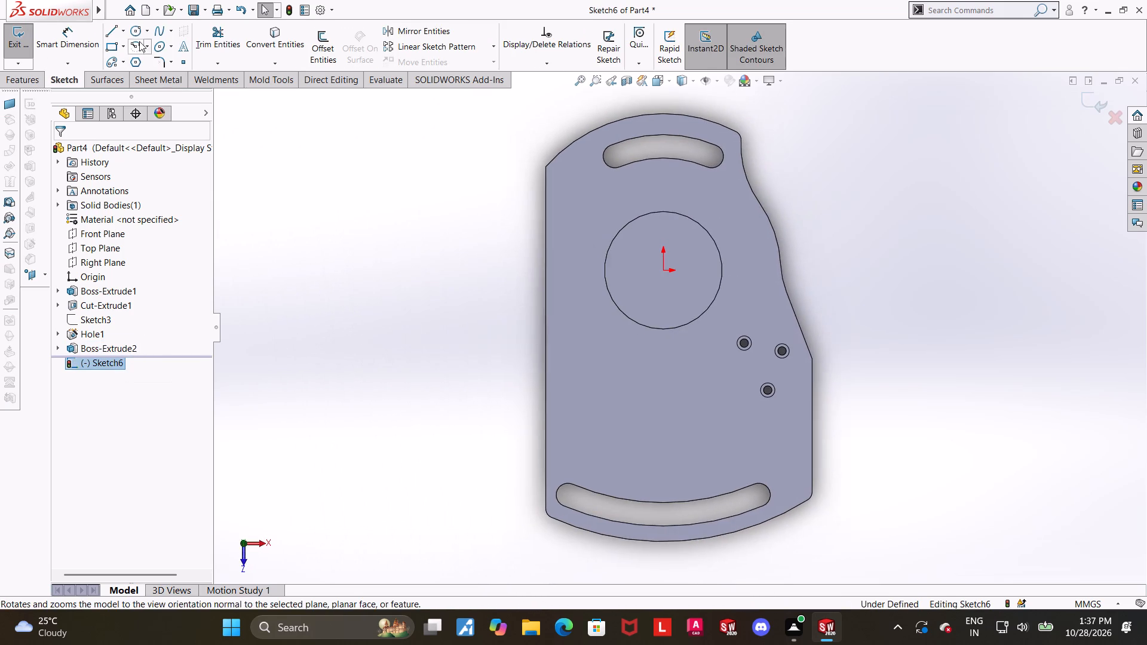
pyautogui.click(139, 34)
pyautogui.scroll(-2, 803, 215)
pyautogui.click(588, 303)
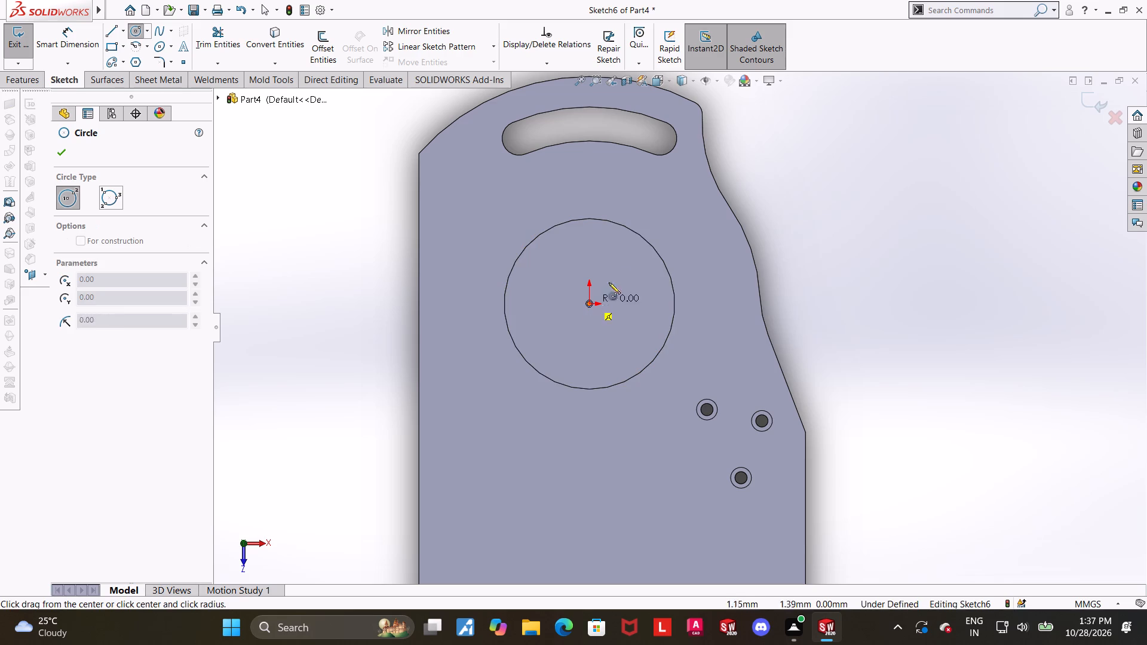
pyautogui.click(631, 252)
pyautogui.press('Escape')
# Dimension the circle's diameter as 34 mm (17*2), place the dimension beside the plate and exit the sketch.
pyautogui.click(95, 33)
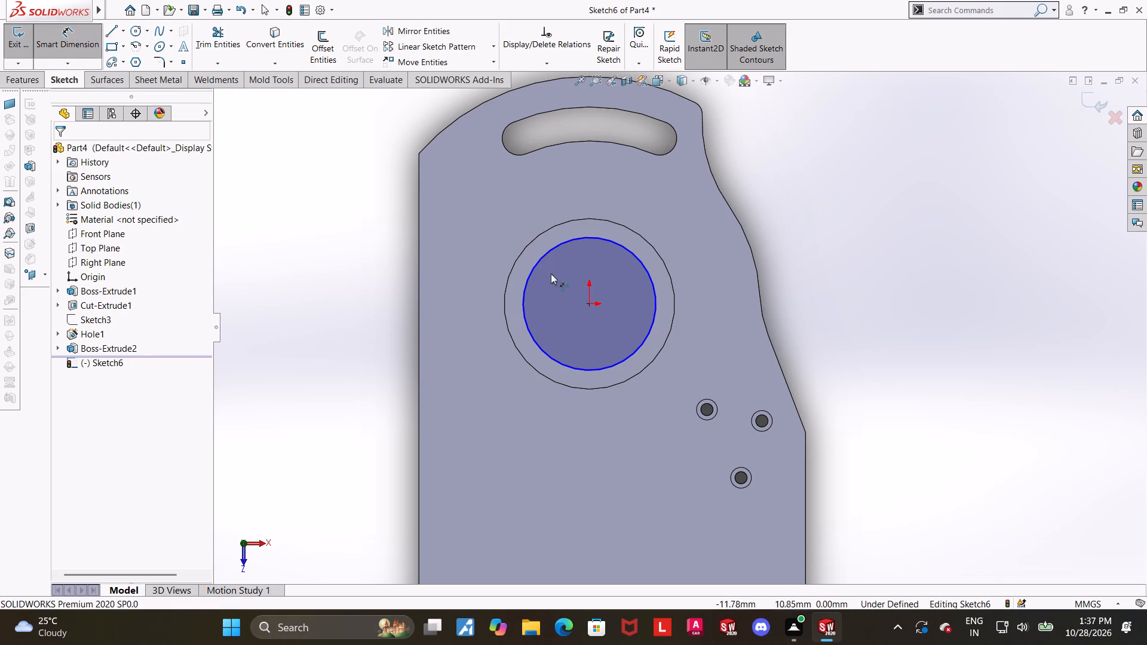
pyautogui.click(639, 262)
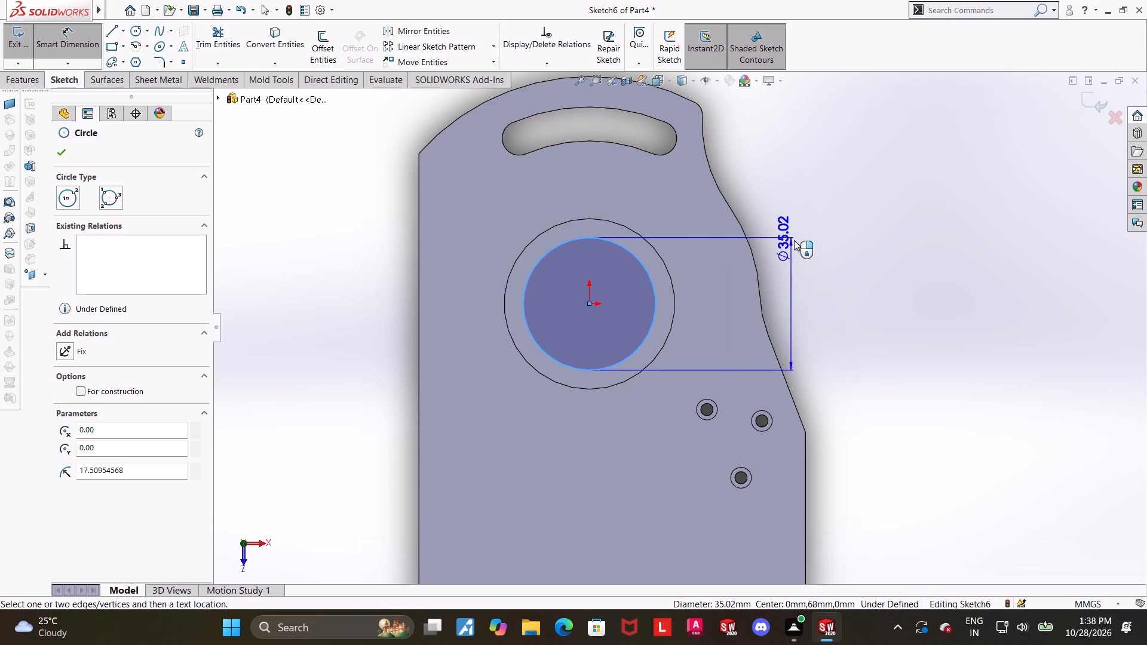
pyautogui.click(821, 240)
pyautogui.write('17')
pyautogui.write('*2')
pyautogui.press('Return')
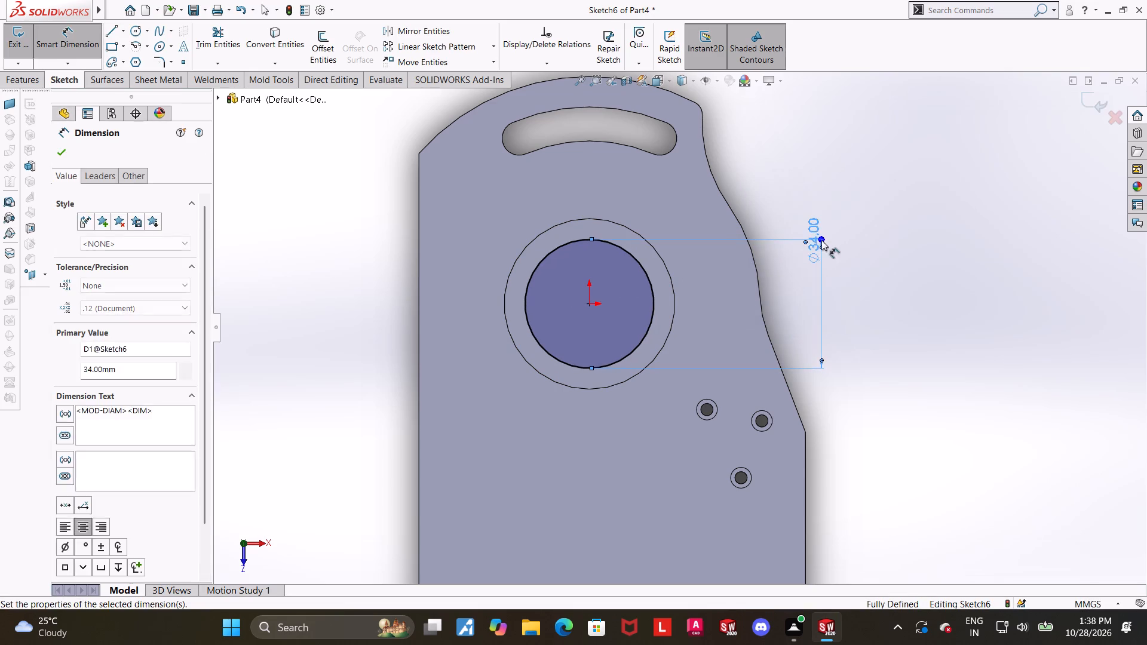
pyautogui.press('Escape')
pyautogui.press('Escape')
pyautogui.click(949, 220)
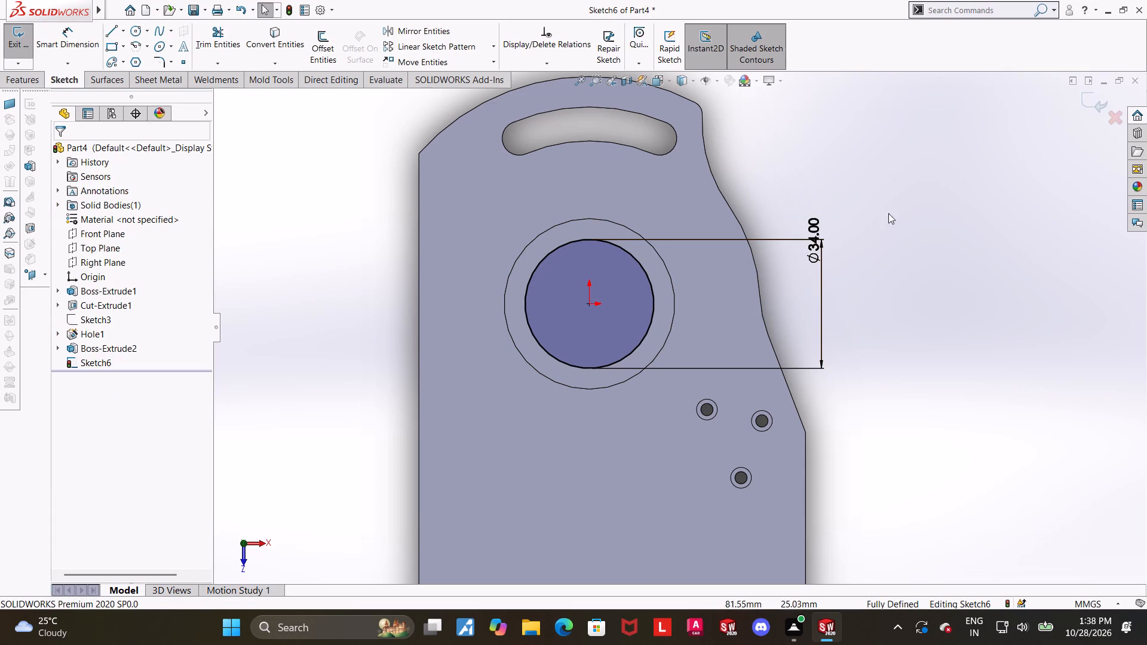
pyautogui.moveTo(813, 251); pyautogui.dragTo(812, 284)
pyautogui.press('Escape')
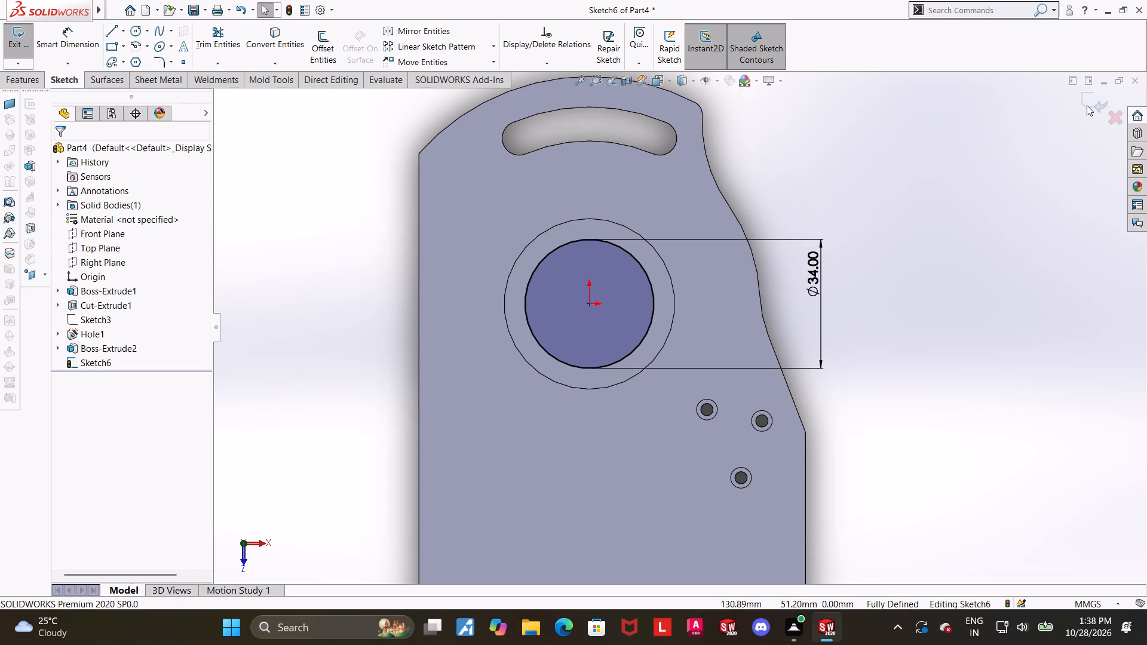
pyautogui.click(1087, 105)
# Cut the 34 mm circle Through All, down through the boss and the plate.
pyautogui.scroll(3, 927, 313)
pyautogui.moveTo(896, 326); pyautogui.dragTo(881, 248, button='middle')
pyautogui.scroll(1, 894, 320)
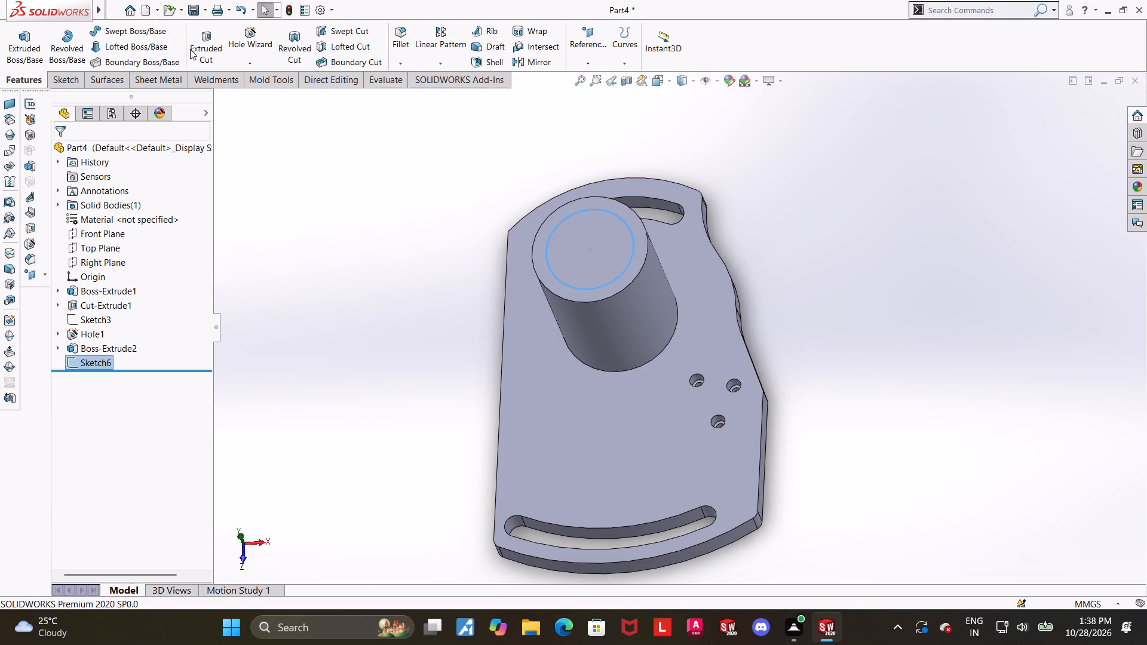
pyautogui.click(191, 49)
pyautogui.moveTo(445, 298); pyautogui.dragTo(453, 226, button='middle')
pyautogui.click(113, 241)
pyautogui.click(112, 260)
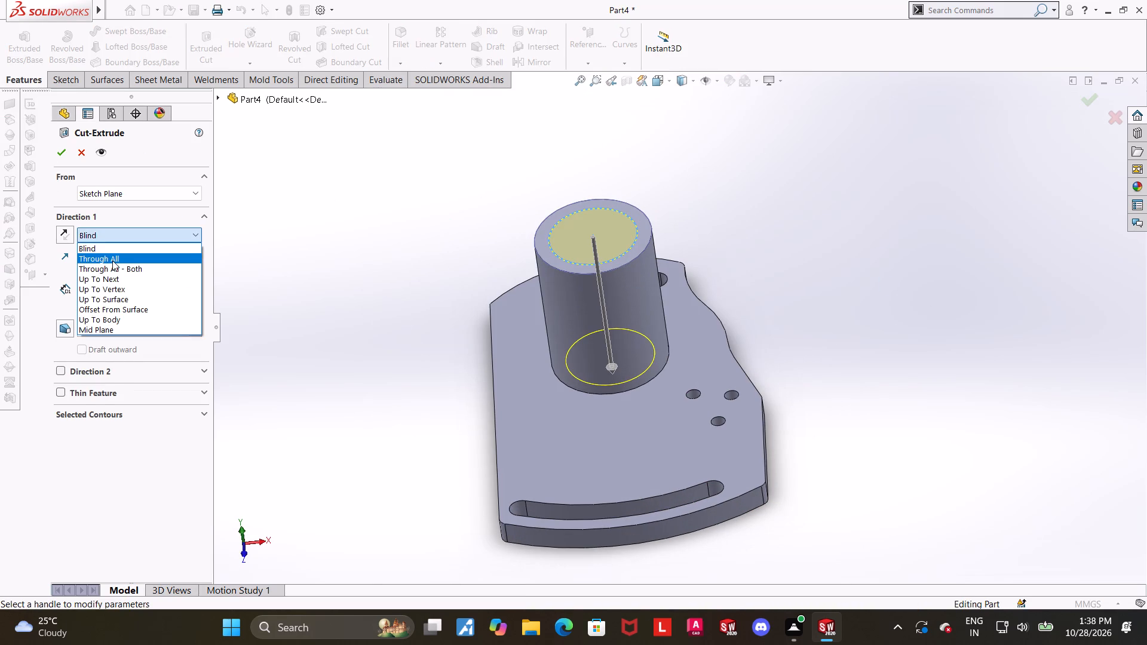
pyautogui.click(55, 152)
pyautogui.click(674, 275)
pyautogui.click(798, 266)
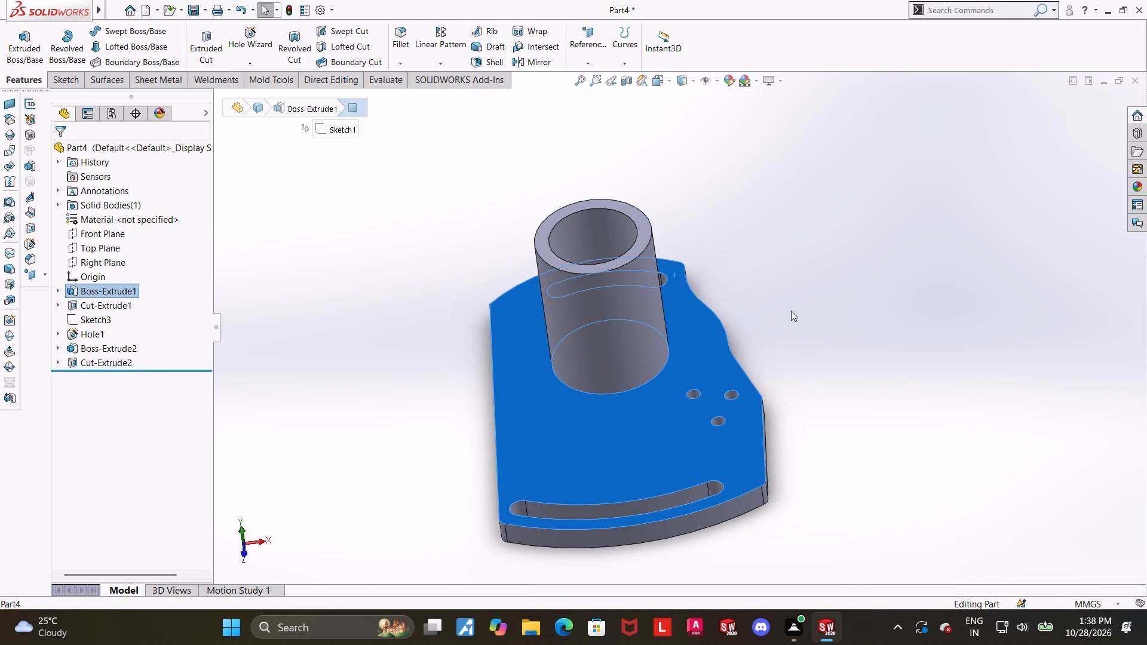
# Start a sketch on the boss's ring-shaped top face, viewed face-on.
pyautogui.scroll(1, 791, 311)
pyautogui.scroll(-4, 696, 257)
pyautogui.moveTo(705, 277); pyautogui.dragTo(717, 395, button='middle')
pyautogui.scroll(6, 717, 395)
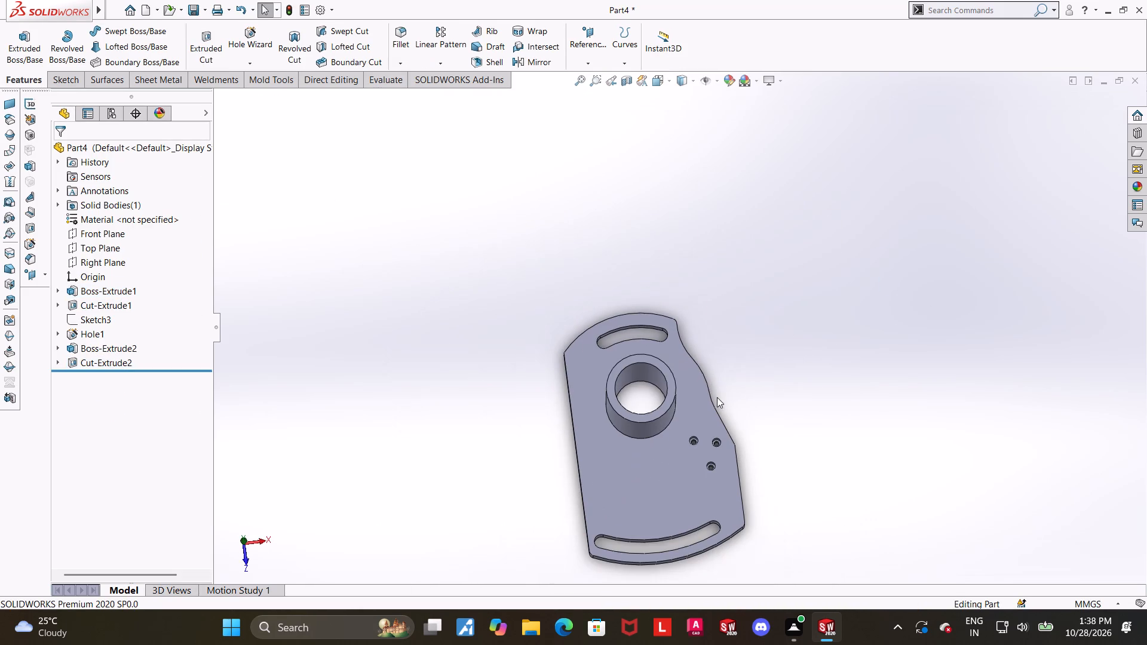
pyautogui.moveTo(738, 404); pyautogui.dragTo(729, 429, button='middle')
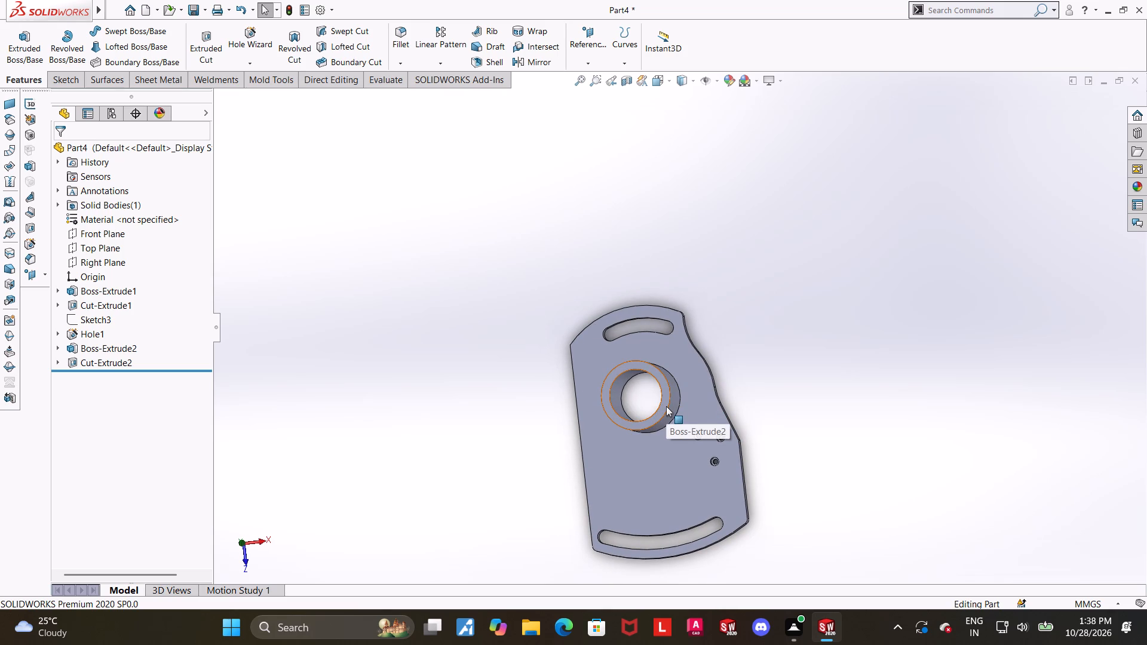
pyautogui.scroll(-2, 635, 398)
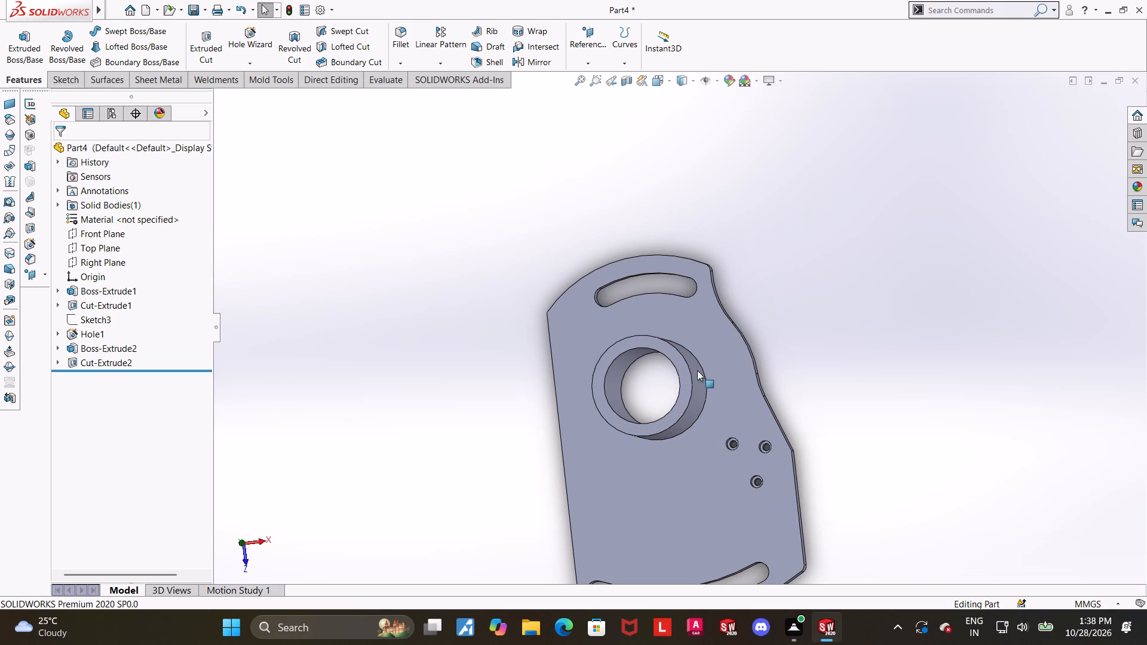
pyautogui.click(685, 371)
pyautogui.click(736, 341)
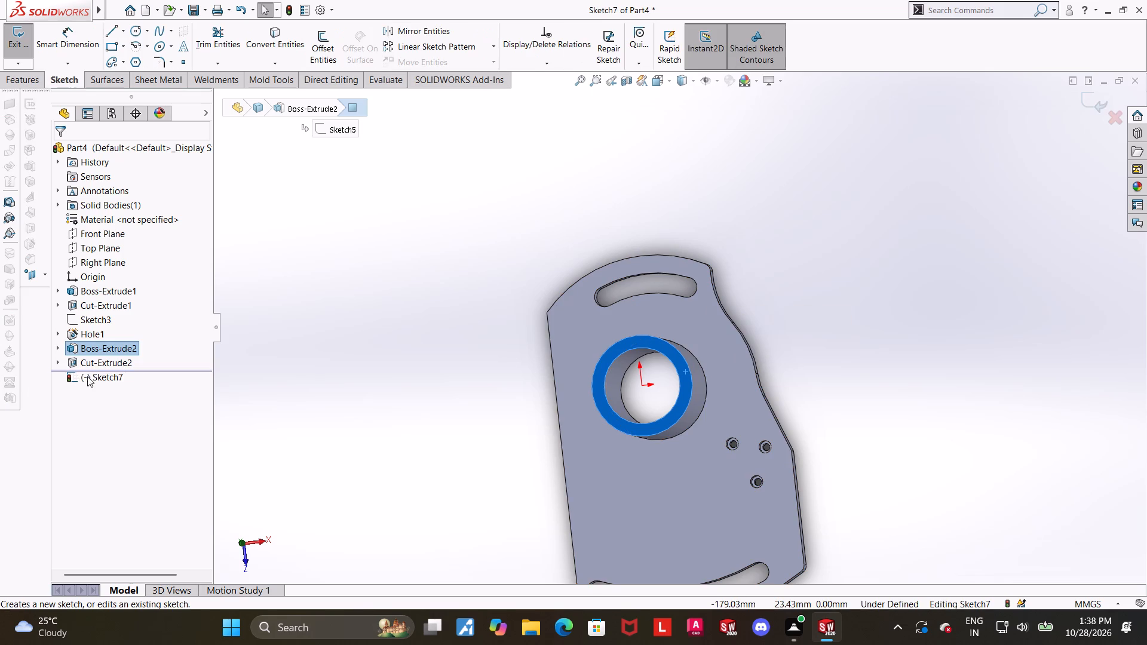
pyautogui.click(87, 376)
pyautogui.click(118, 357)
pyautogui.scroll(-3, 729, 210)
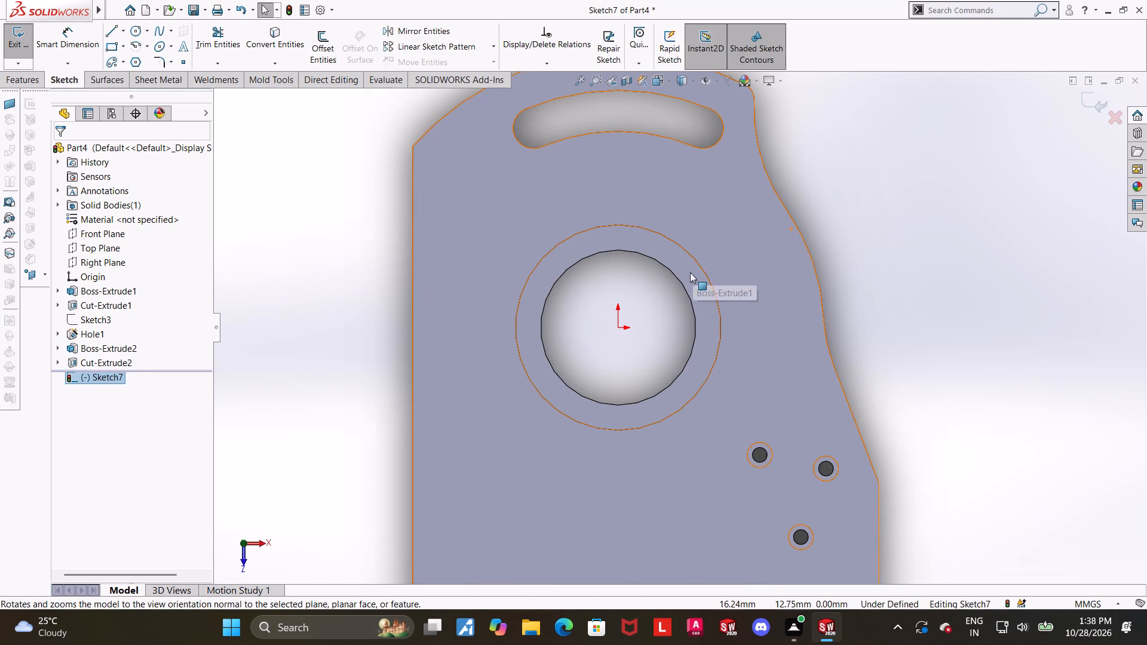
pyautogui.scroll(-1, 603, 266)
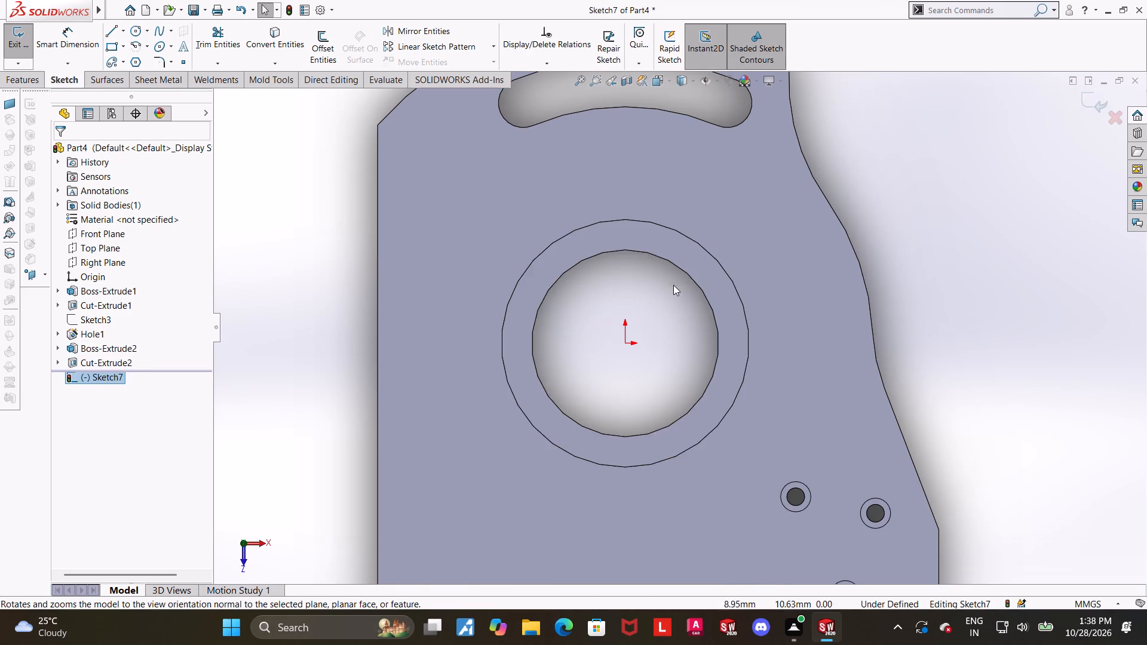
pyautogui.scroll(2, 692, 297)
pyautogui.scroll(-2, 762, 302)
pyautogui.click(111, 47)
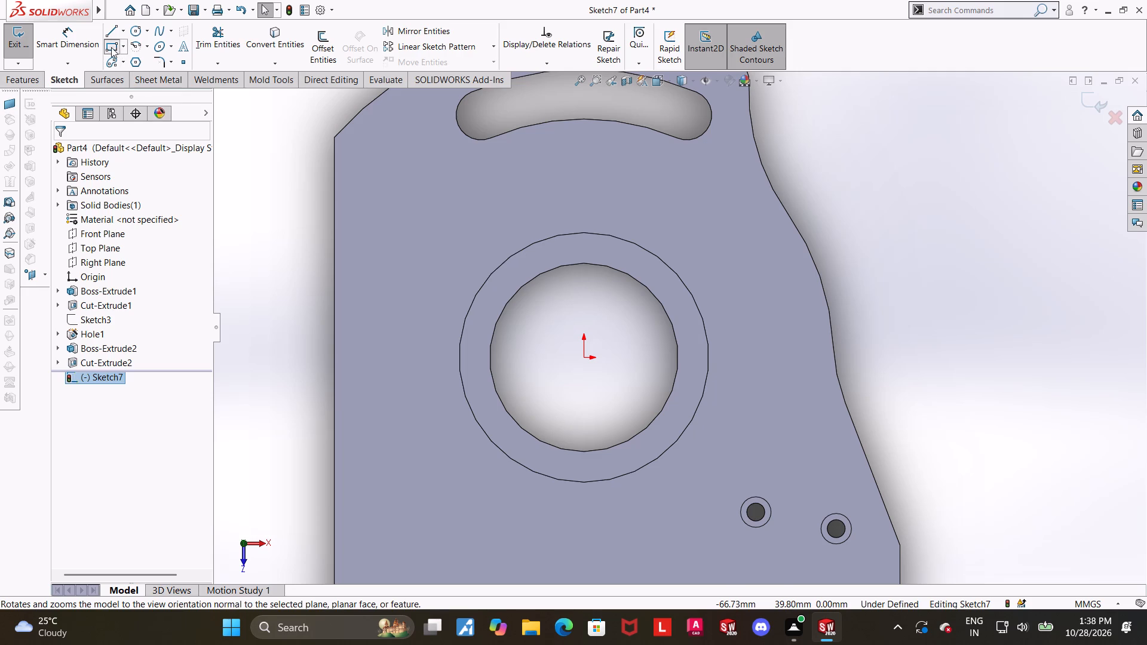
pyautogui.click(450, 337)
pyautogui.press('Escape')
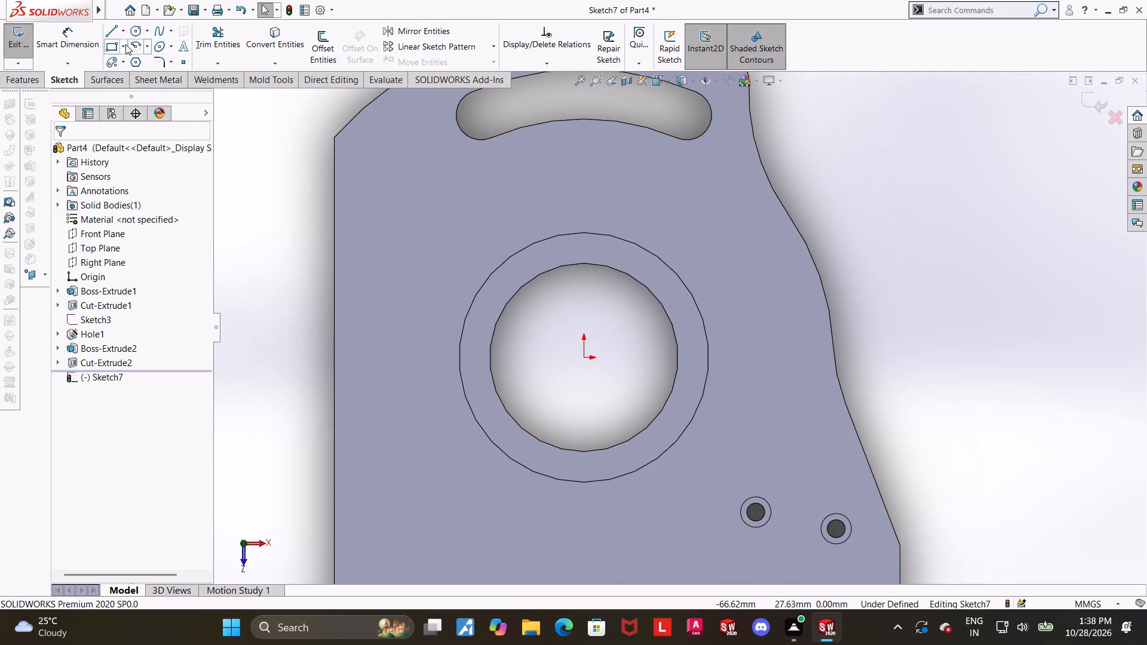
# Draw a centre rectangle about 10.2 mm wide from the origin, running horizontally across the boss and past its outer edge.
pyautogui.click(125, 45)
pyautogui.click(128, 73)
pyautogui.click(584, 358)
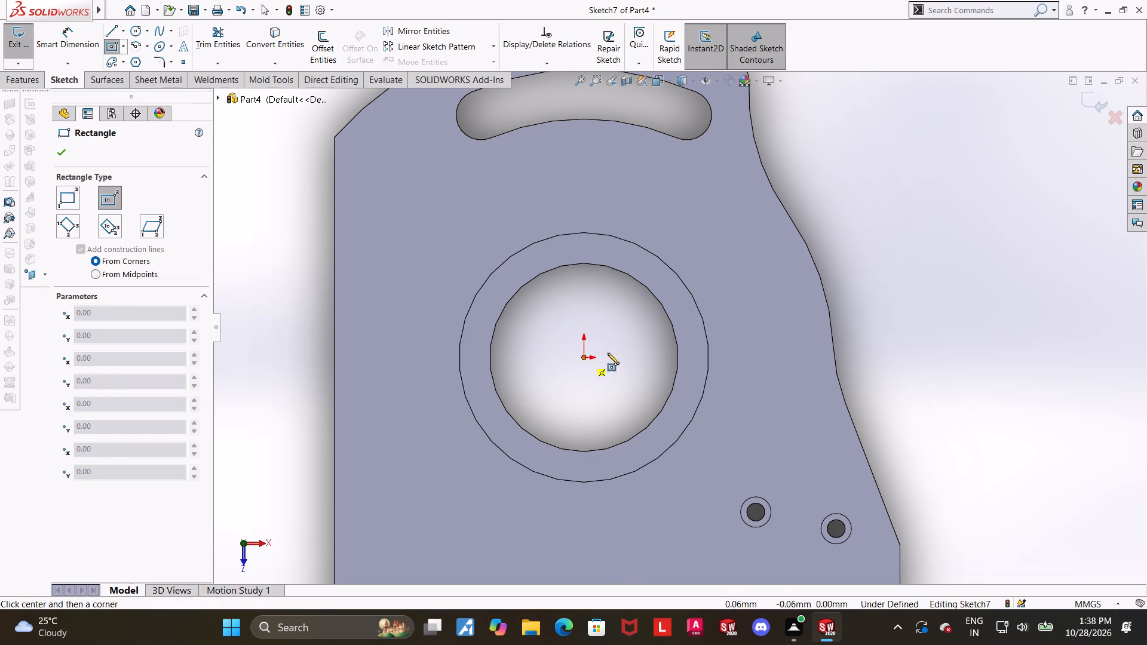
pyautogui.click(736, 329)
pyautogui.press('Escape')
pyautogui.press('Escape')
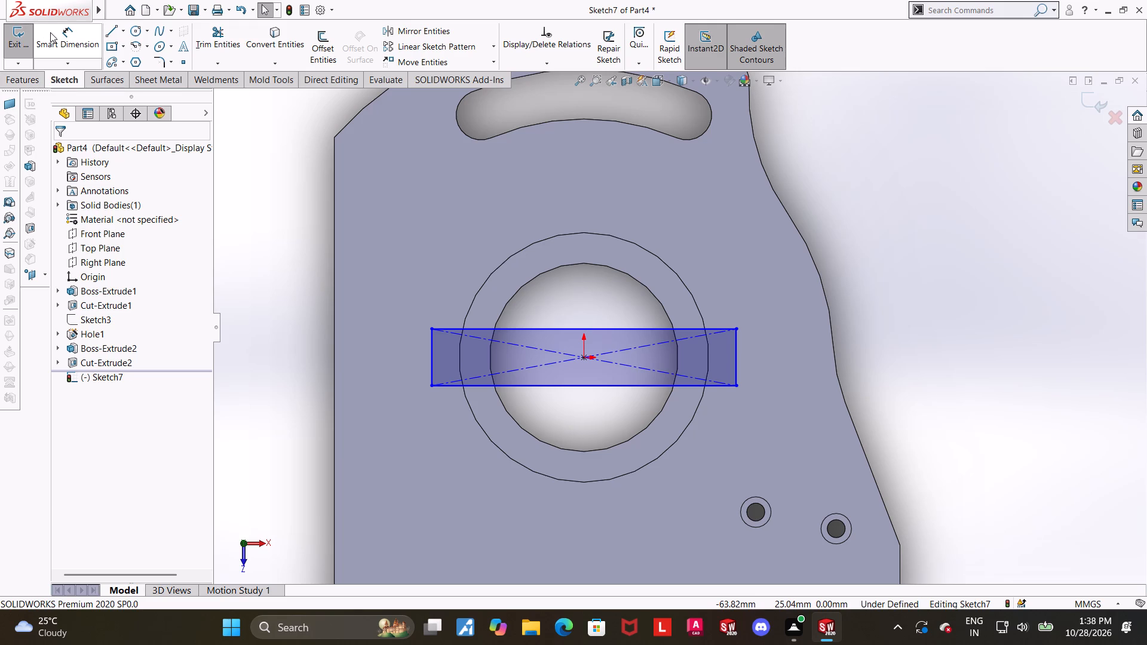
# Dimension the rectangle's short side as 10 mm.
pyautogui.click(57, 32)
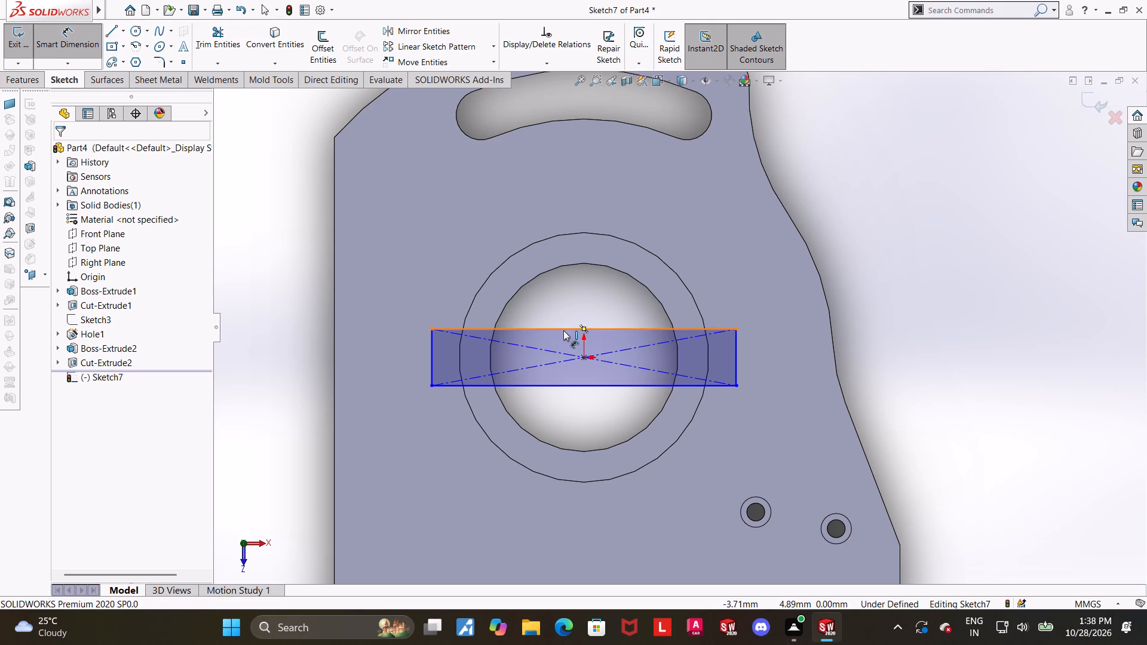
pyautogui.click(738, 361)
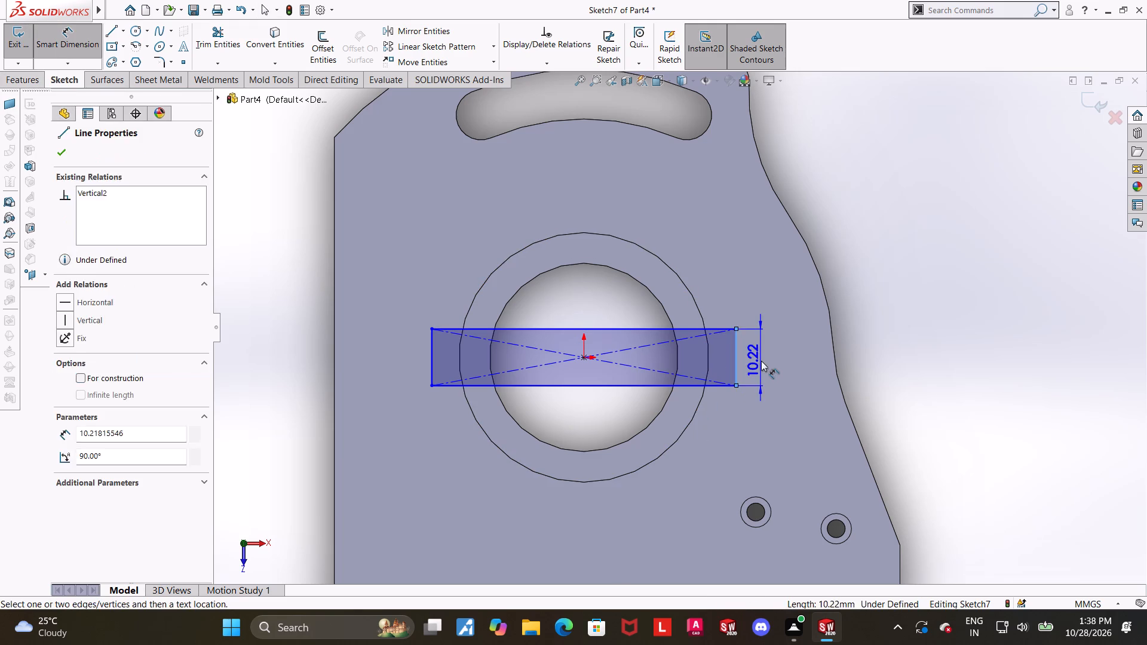
pyautogui.click(761, 360)
pyautogui.write('10')
pyautogui.press('Return')
pyautogui.press('Escape')
pyautogui.press('Escape')
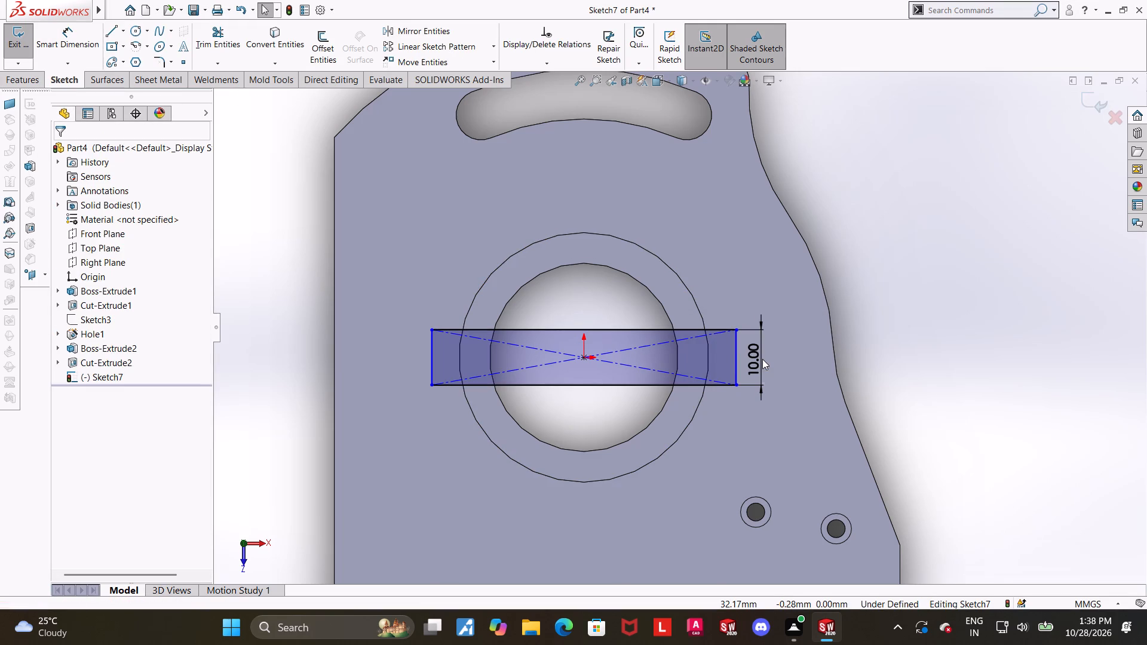
pyautogui.click(887, 345)
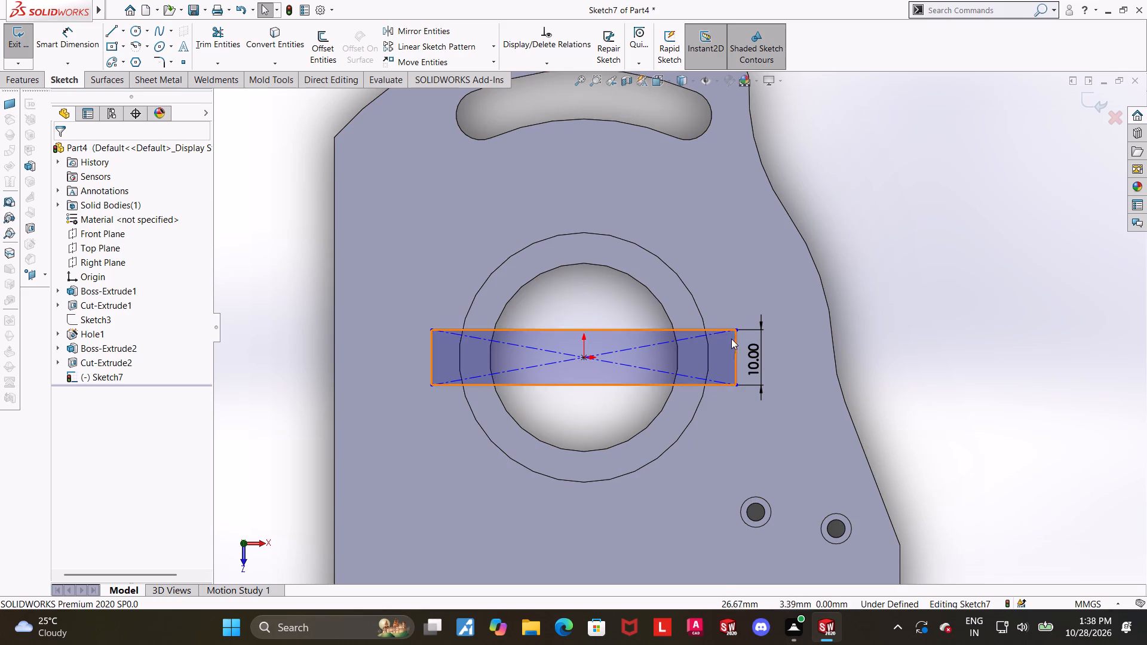
# Make the rectangle's short side tangent to the boss's outer circular edge and exit the sketch.
pyautogui.moveTo(738, 355); pyautogui.dragTo(723, 355)
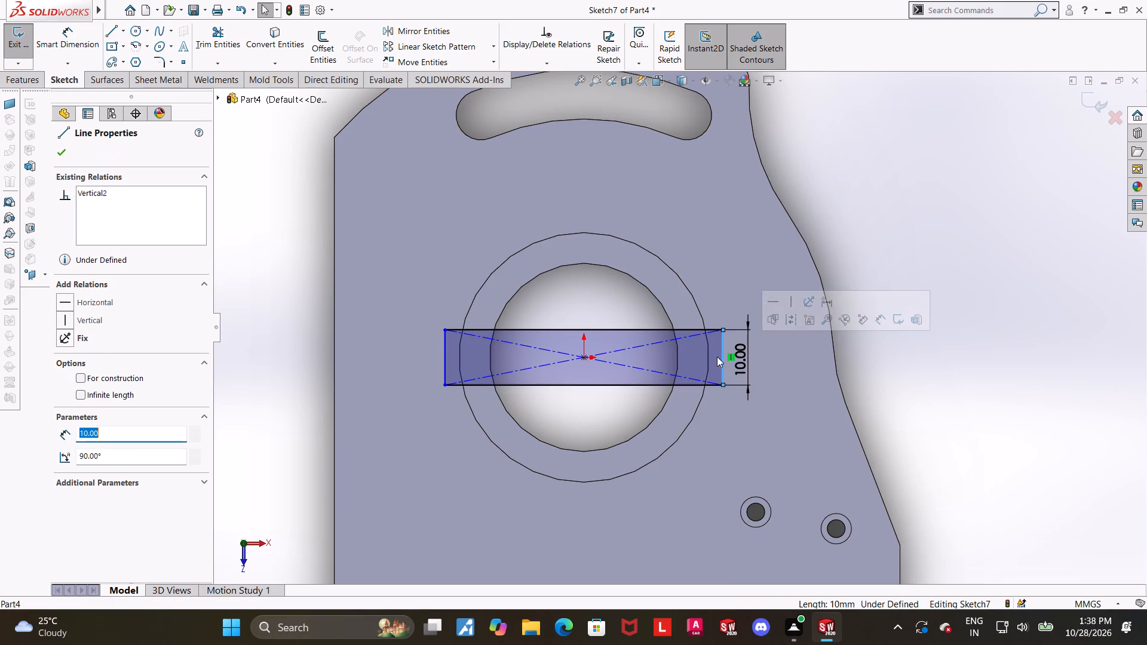
pyautogui.keyDown('ctrl'); pyautogui.click(710, 354); pyautogui.keyUp('ctrl')
pyautogui.click(925, 348)
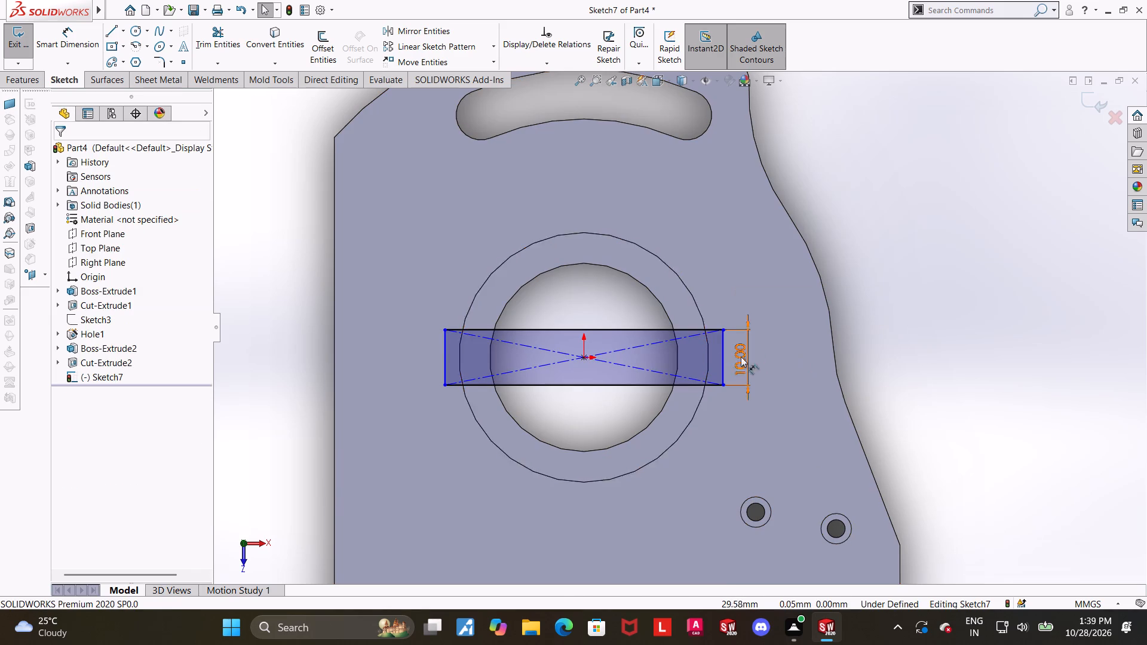
pyautogui.keyDown('ctrl'); pyautogui.click(708, 355); pyautogui.keyUp('ctrl')
pyautogui.keyDown('ctrl'); pyautogui.click(725, 357); pyautogui.keyUp('ctrl')
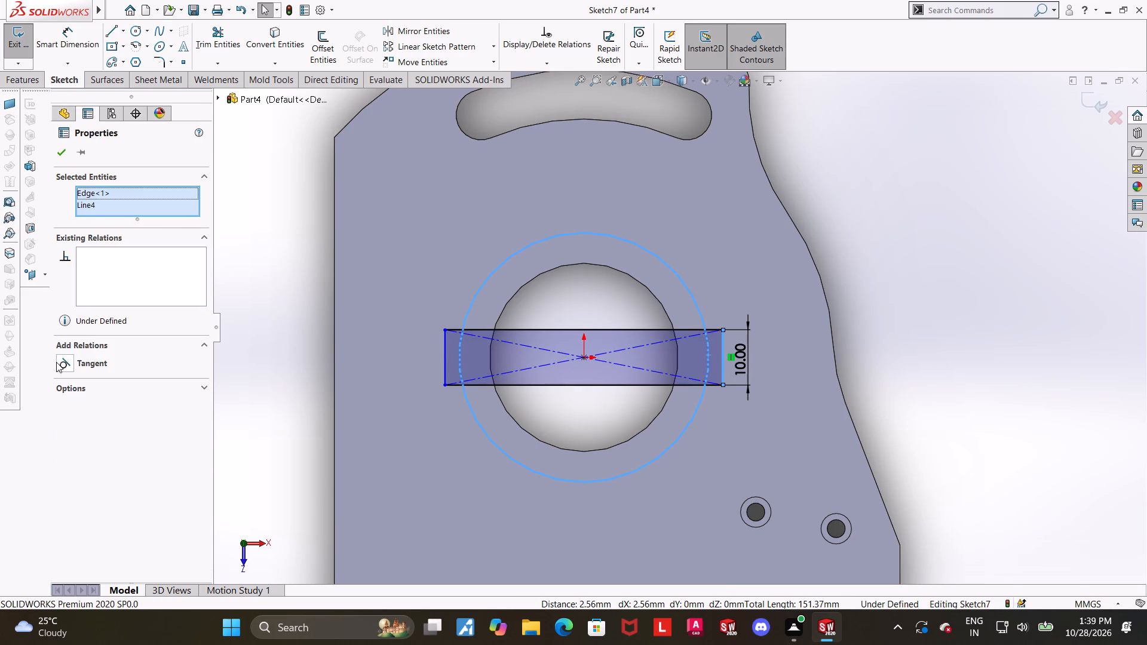
pyautogui.click(56, 362)
pyautogui.click(1015, 355)
pyautogui.scroll(1, 984, 357)
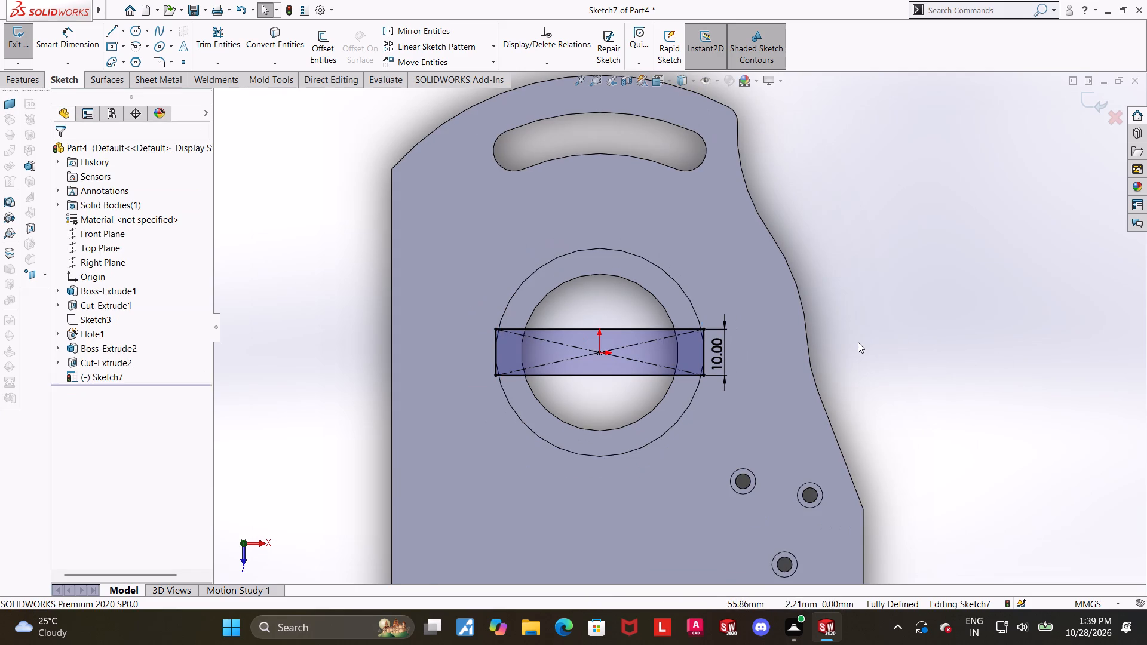
pyautogui.moveTo(800, 366); pyautogui.dragTo(796, 291, button='middle')
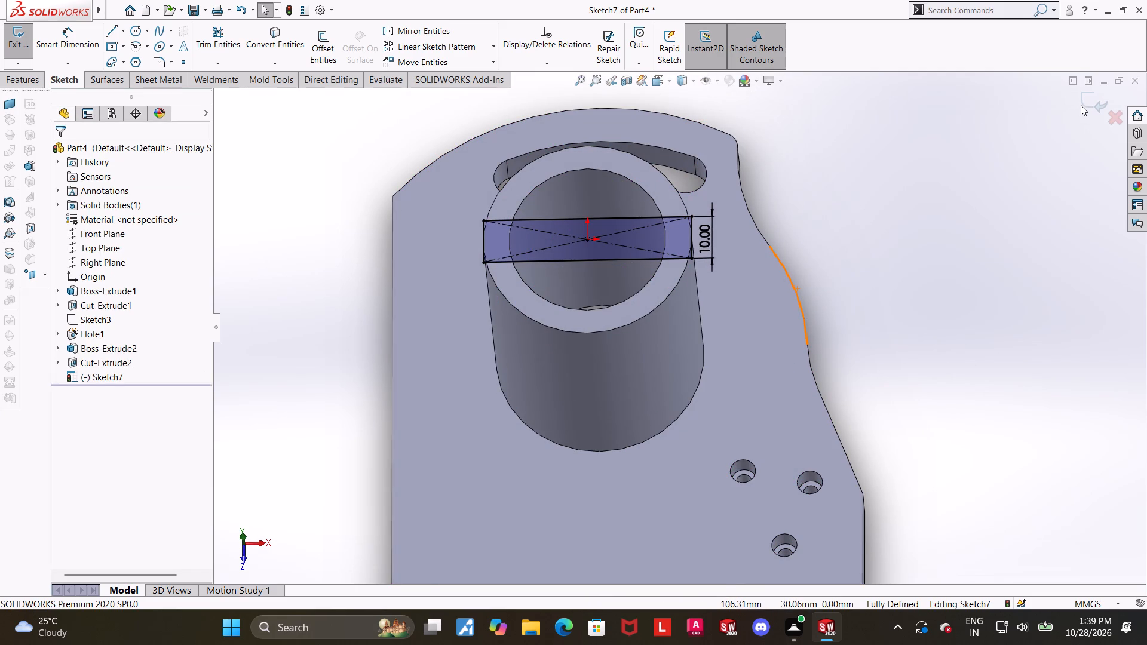
pyautogui.click(1088, 102)
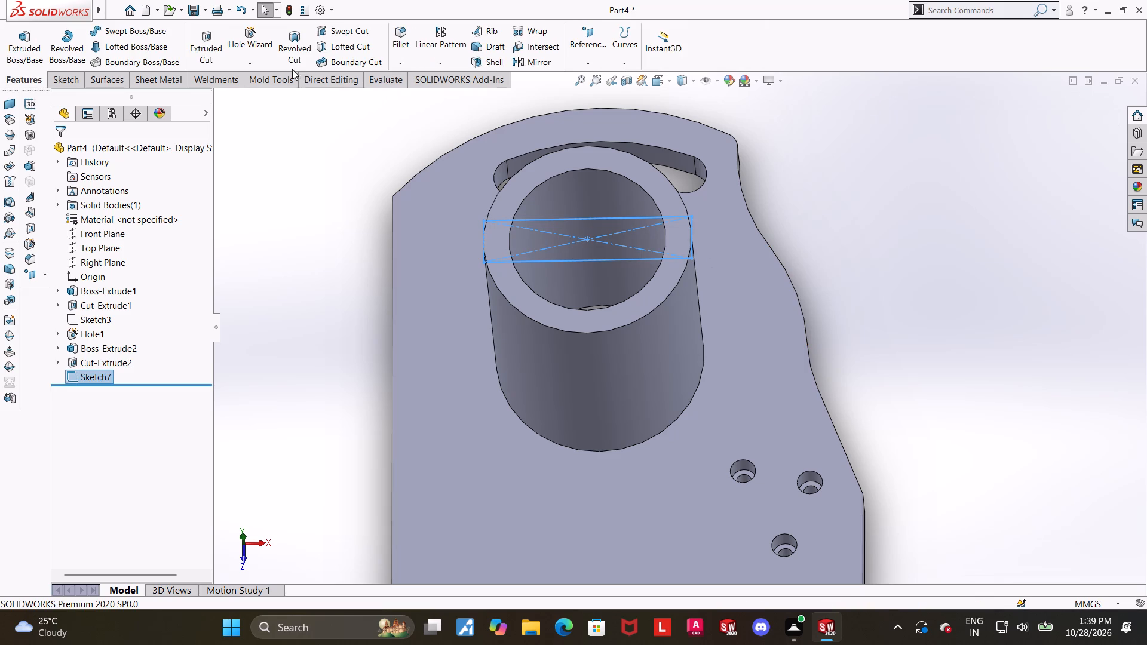
# Extrude-cut the rectangle 22 mm deep, blind, into the boss to form the cross slot.
pyautogui.click(216, 48)
pyautogui.write('22')
pyautogui.press('Return')
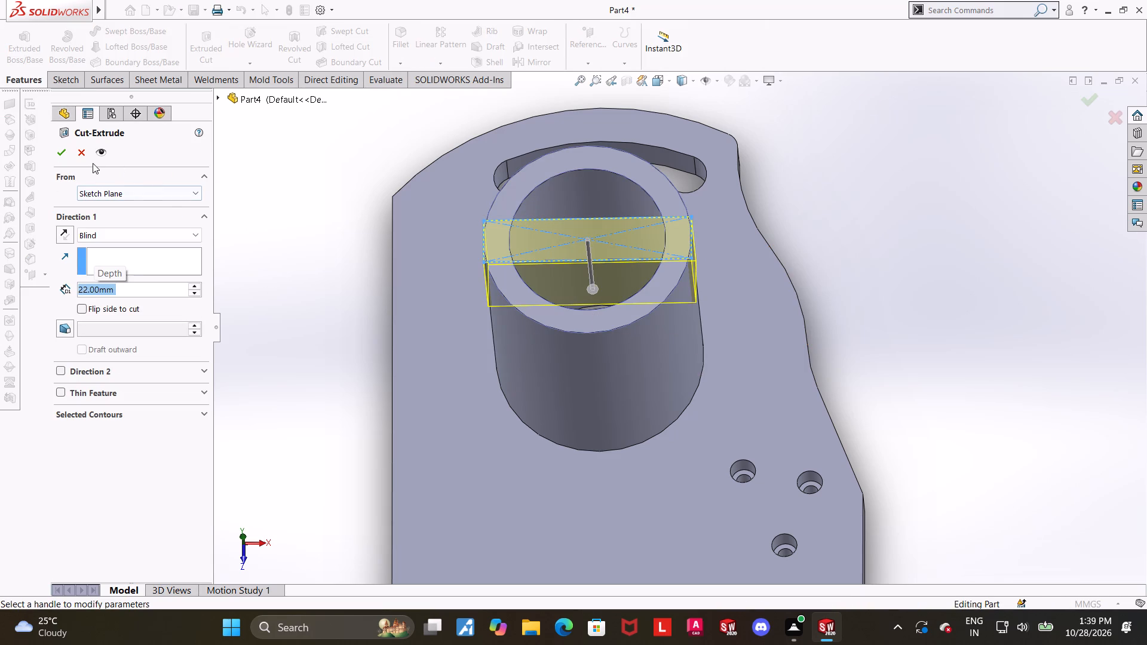
pyautogui.click(65, 154)
pyautogui.click(271, 270)
# Examine the slotted boss from the left side and the front, with hidden lines displayed.
pyautogui.moveTo(752, 346); pyautogui.dragTo(835, 251, button='middle')
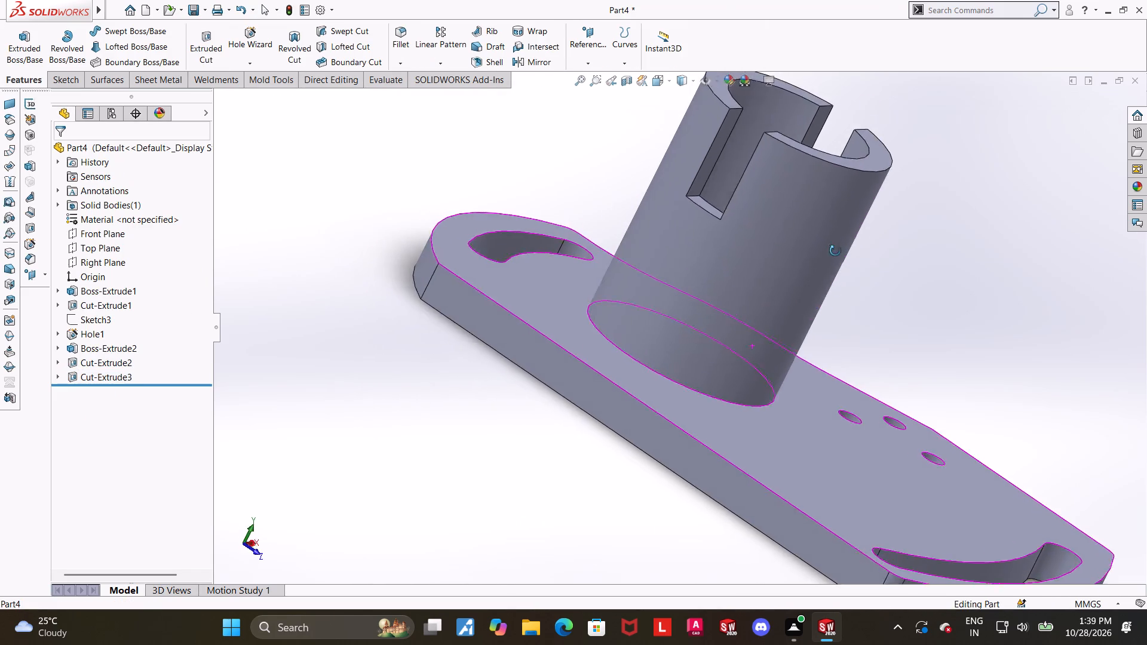
pyautogui.moveTo(835, 251); pyautogui.dragTo(868, 244, button='middle')
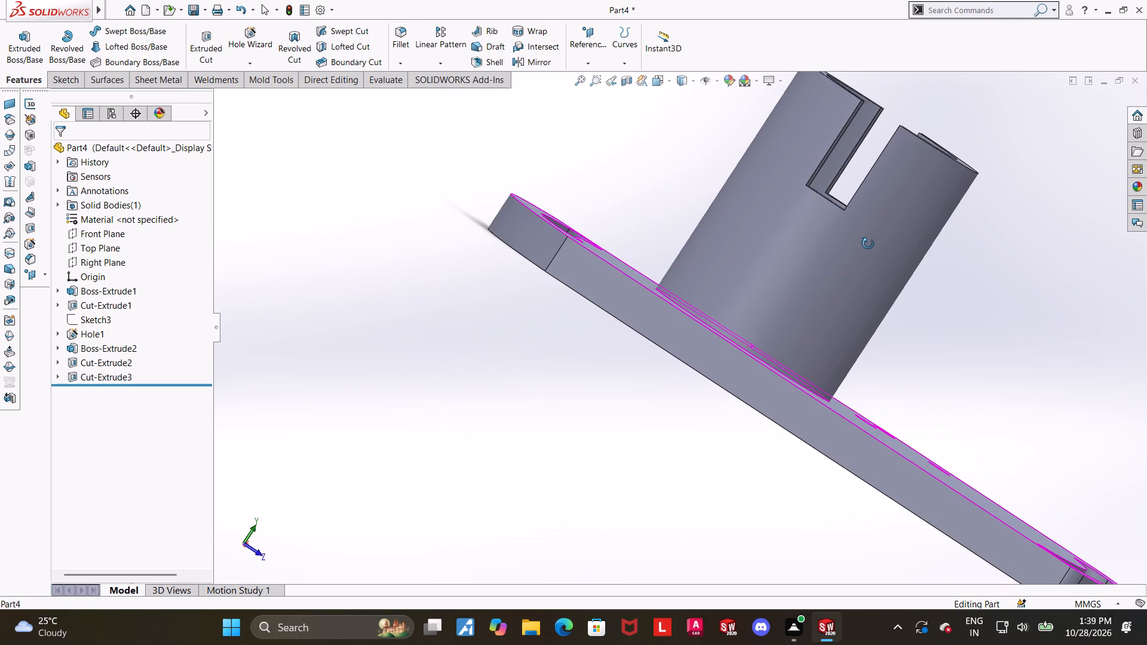
pyautogui.moveTo(868, 244); pyautogui.dragTo(841, 223, button='middle')
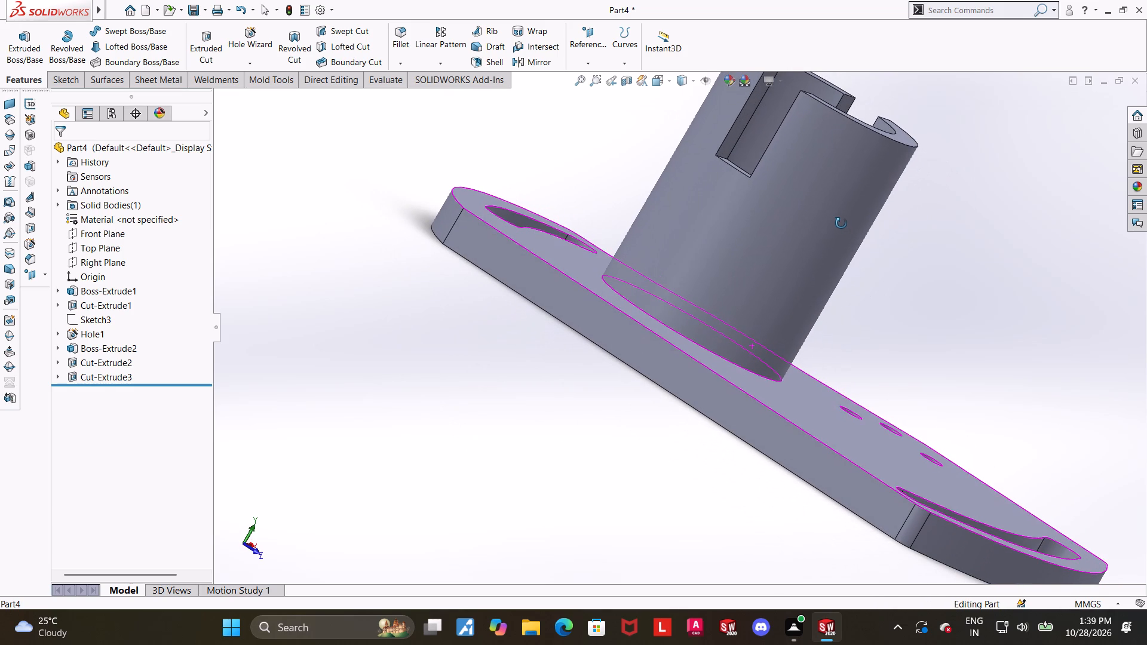
pyautogui.moveTo(841, 223); pyautogui.dragTo(850, 216, button='middle')
pyautogui.click(656, 79)
pyautogui.click(544, 349)
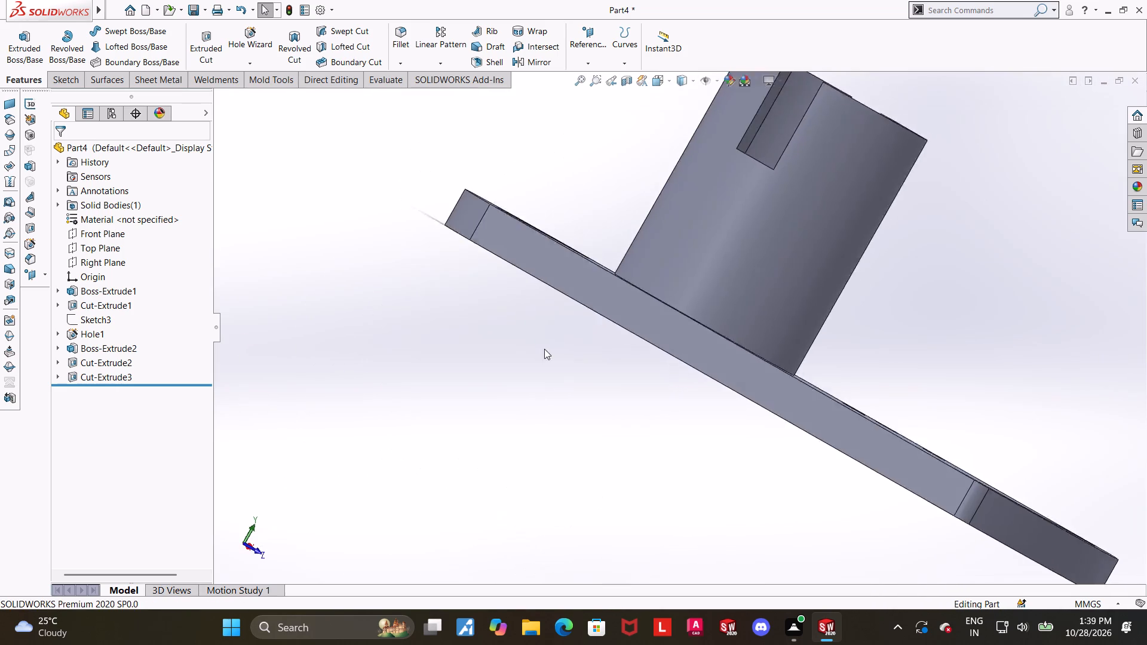
pyautogui.click(678, 82)
pyautogui.click(680, 145)
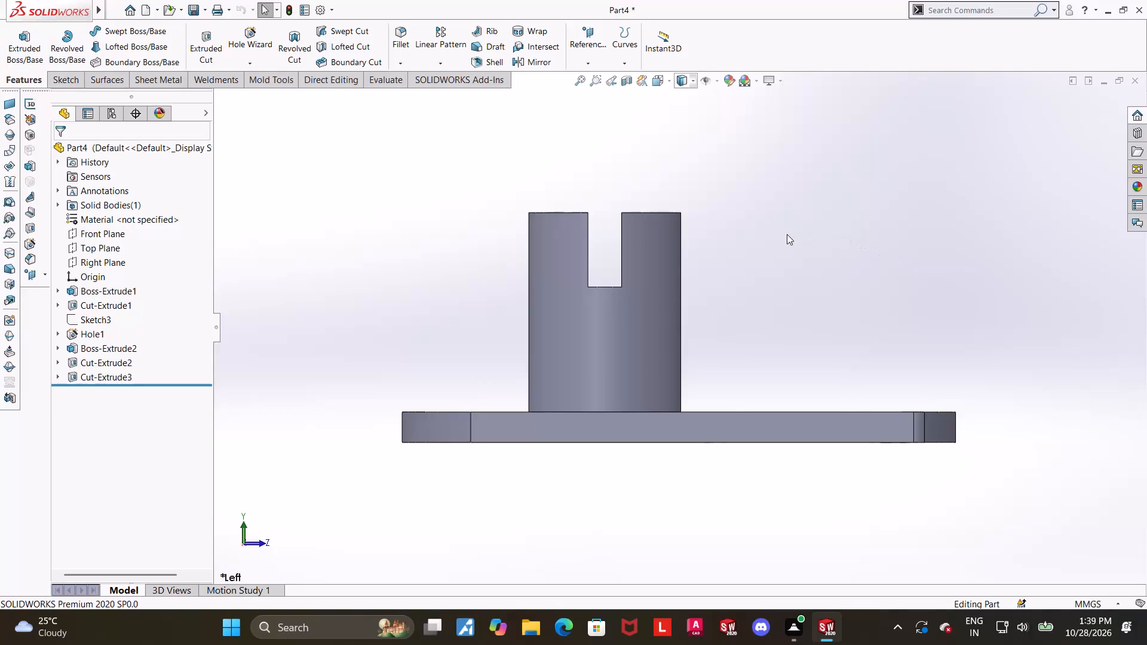
pyautogui.moveTo(763, 236); pyautogui.dragTo(600, 259, button='middle')
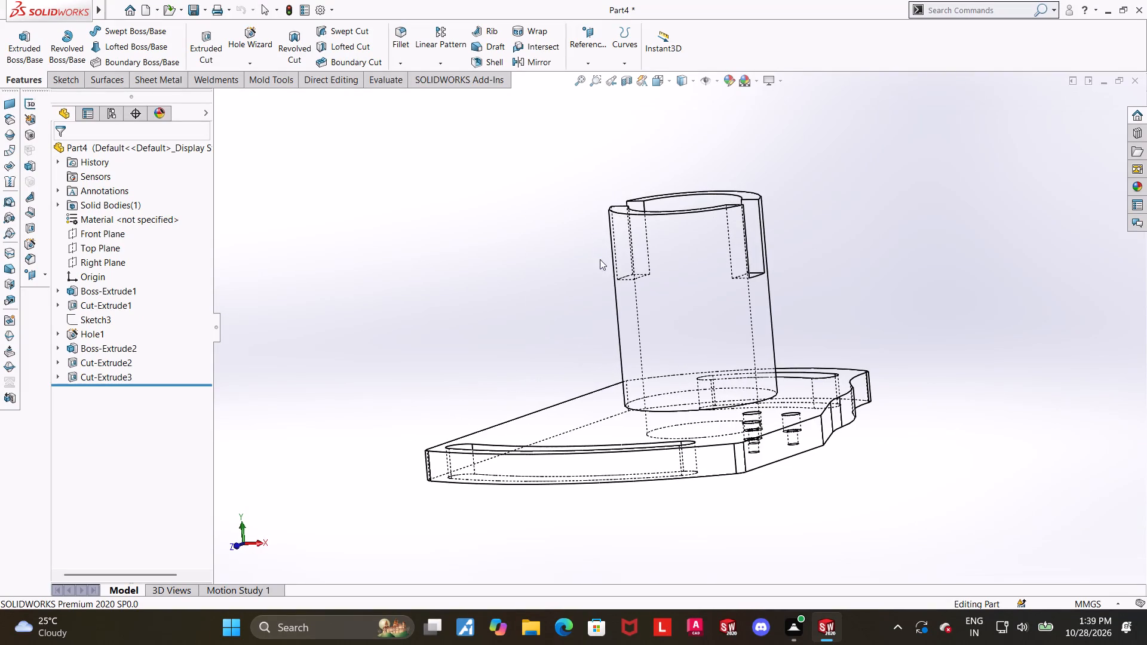
pyautogui.moveTo(600, 259); pyautogui.dragTo(604, 262, button='middle')
pyautogui.moveTo(563, 237); pyautogui.dragTo(608, 245, button='middle')
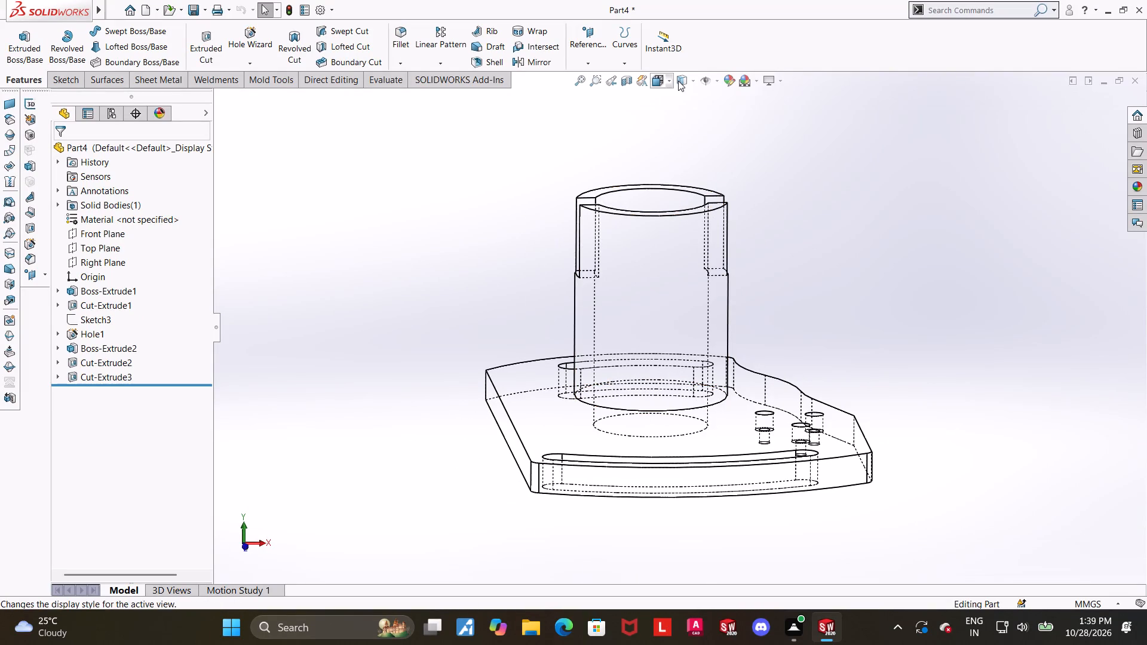
pyautogui.click(648, 81)
pyautogui.click(645, 80)
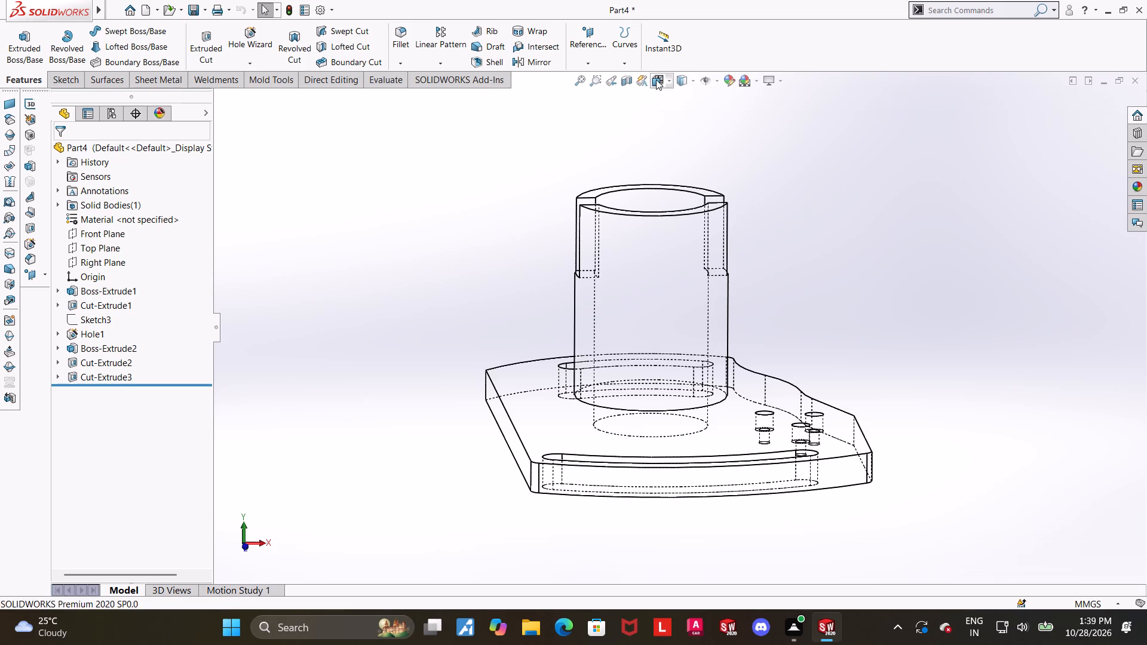
pyautogui.click(656, 79)
pyautogui.click(612, 390)
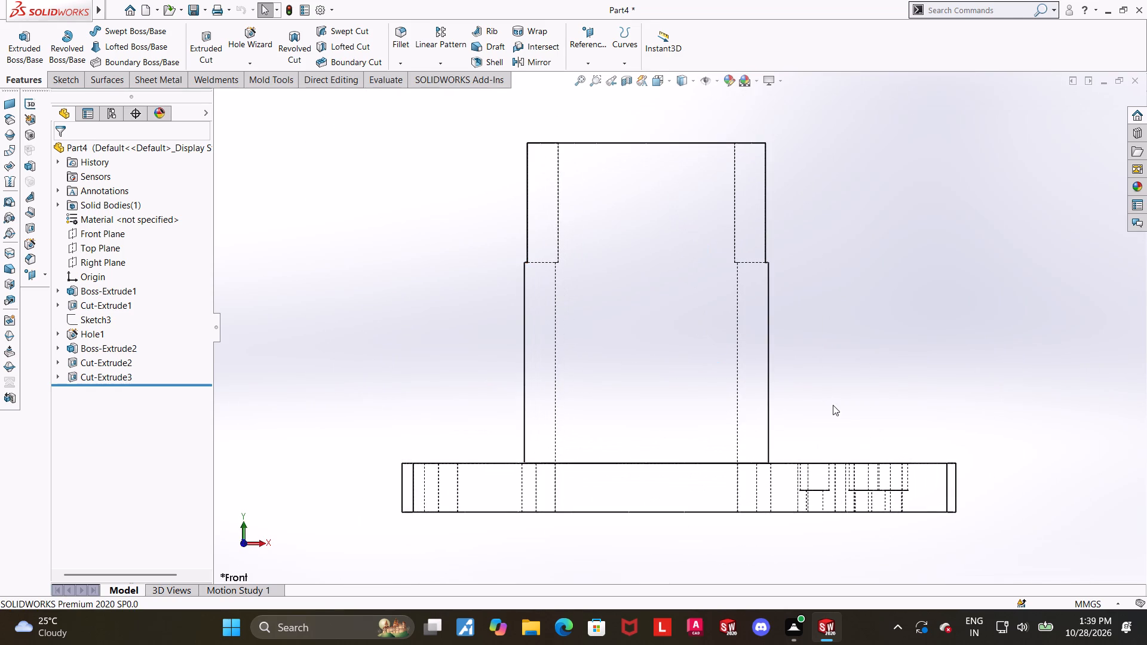
# Section the model parallel to the Front Plane through a counterbored hole, inspect the cut, and turn the section view off.
pyautogui.click(622, 88)
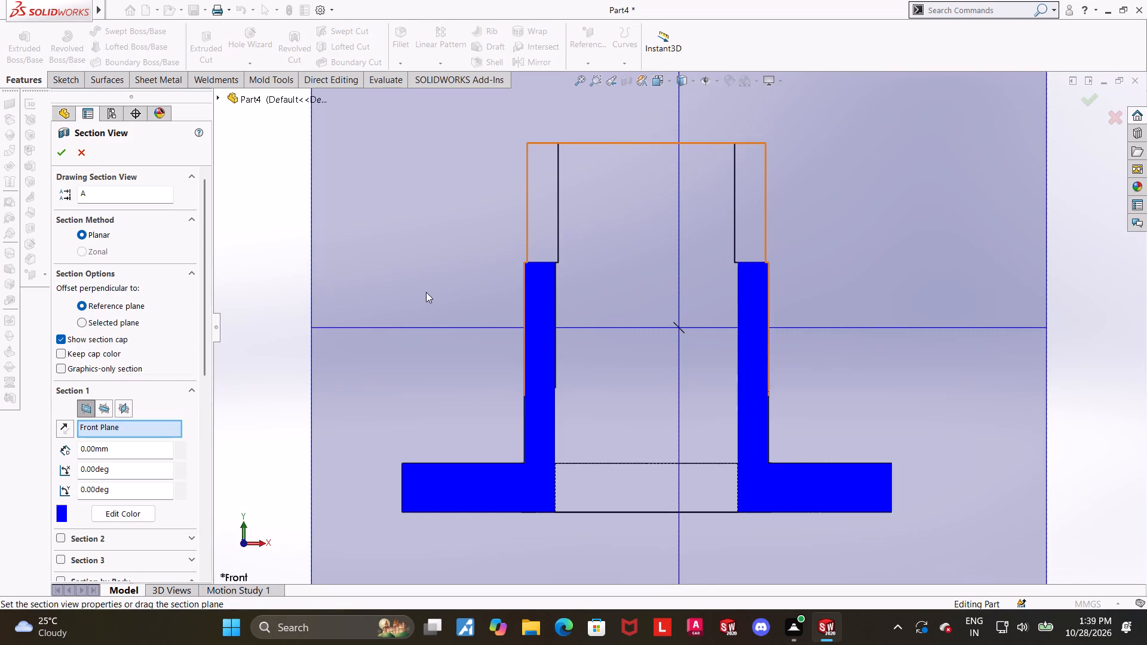
pyautogui.moveTo(705, 330); pyautogui.dragTo(721, 343, button='middle')
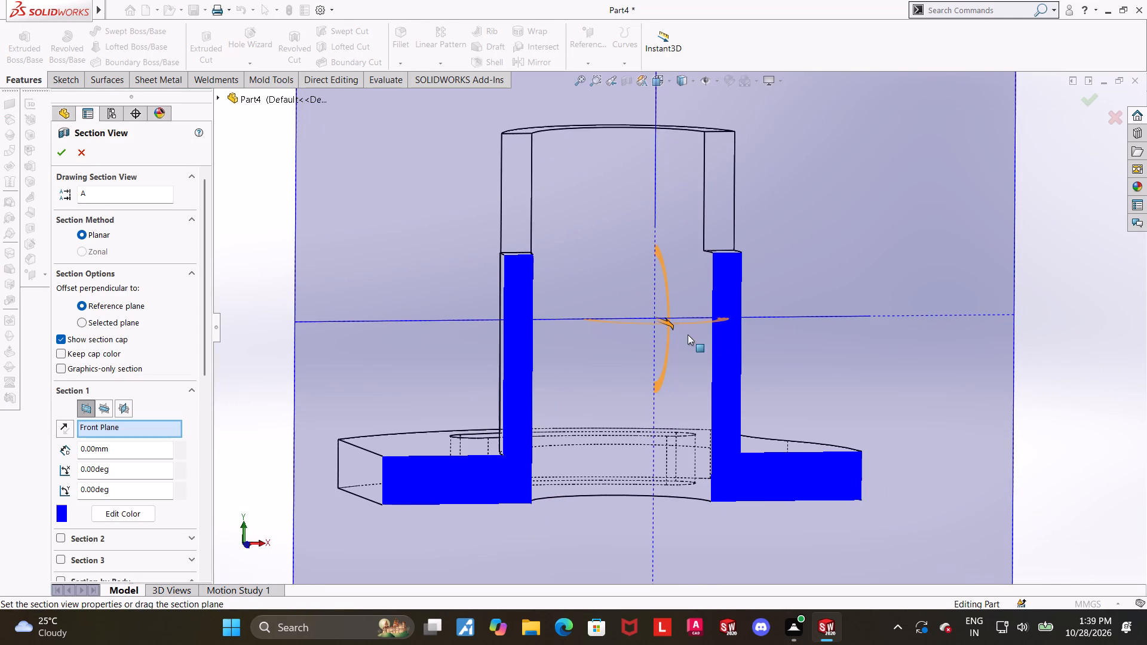
pyautogui.moveTo(671, 325); pyautogui.dragTo(700, 339)
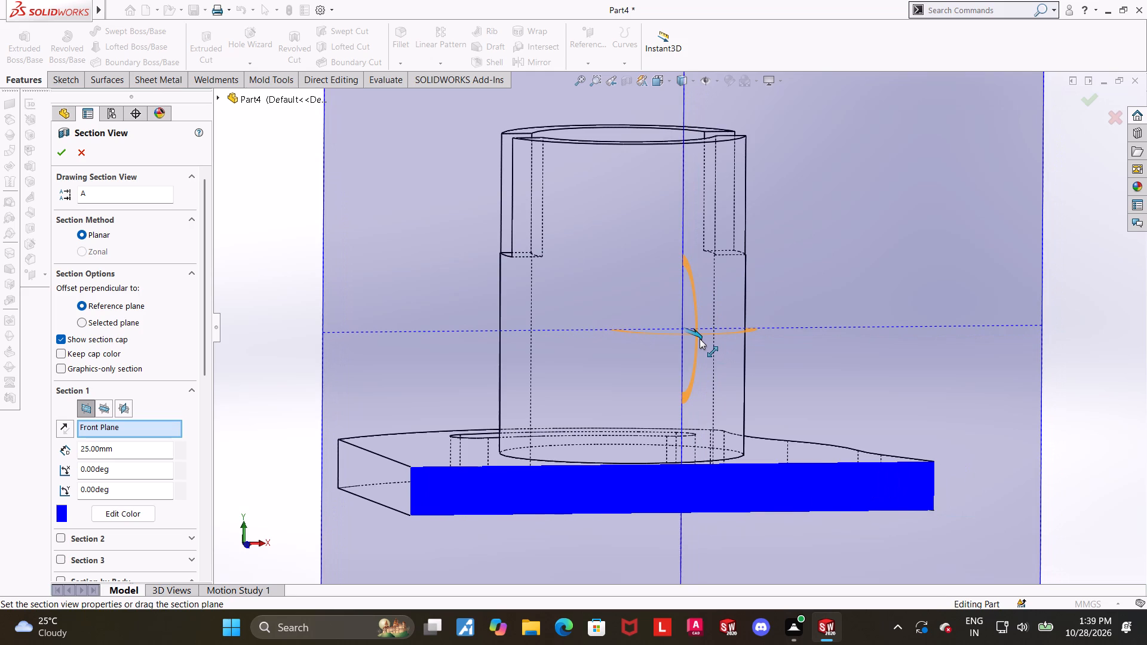
pyautogui.moveTo(700, 339); pyautogui.dragTo(703, 337)
pyautogui.click(57, 156)
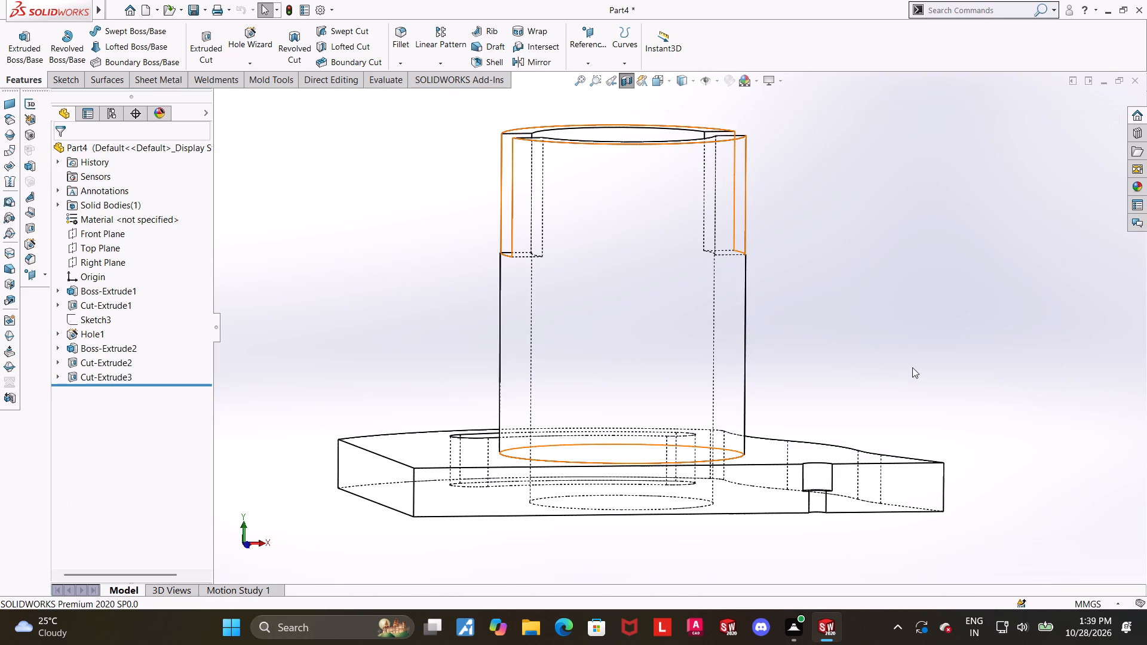
pyautogui.scroll(1, 938, 353)
pyautogui.moveTo(936, 353); pyautogui.dragTo(934, 384, button='middle')
pyautogui.moveTo(820, 389); pyautogui.dragTo(825, 431, button='middle')
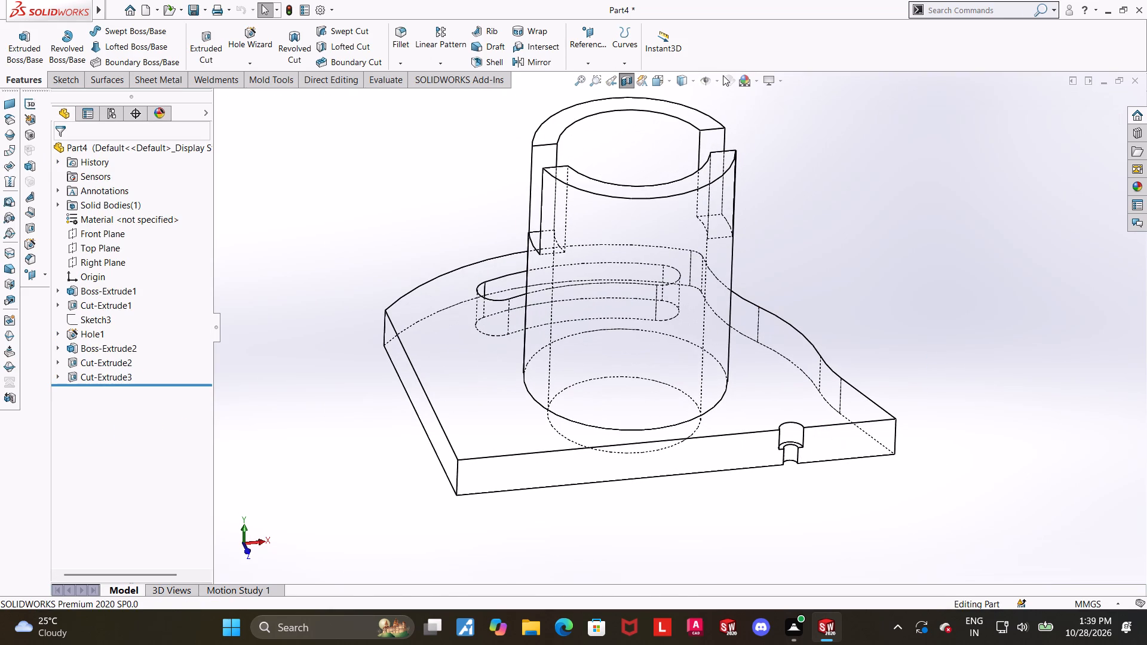
pyautogui.click(627, 81)
# Examine the model shaded, and from the top with hidden lines removed, focusing on the boss and counterbored holes.
pyautogui.scroll(3, 746, 230)
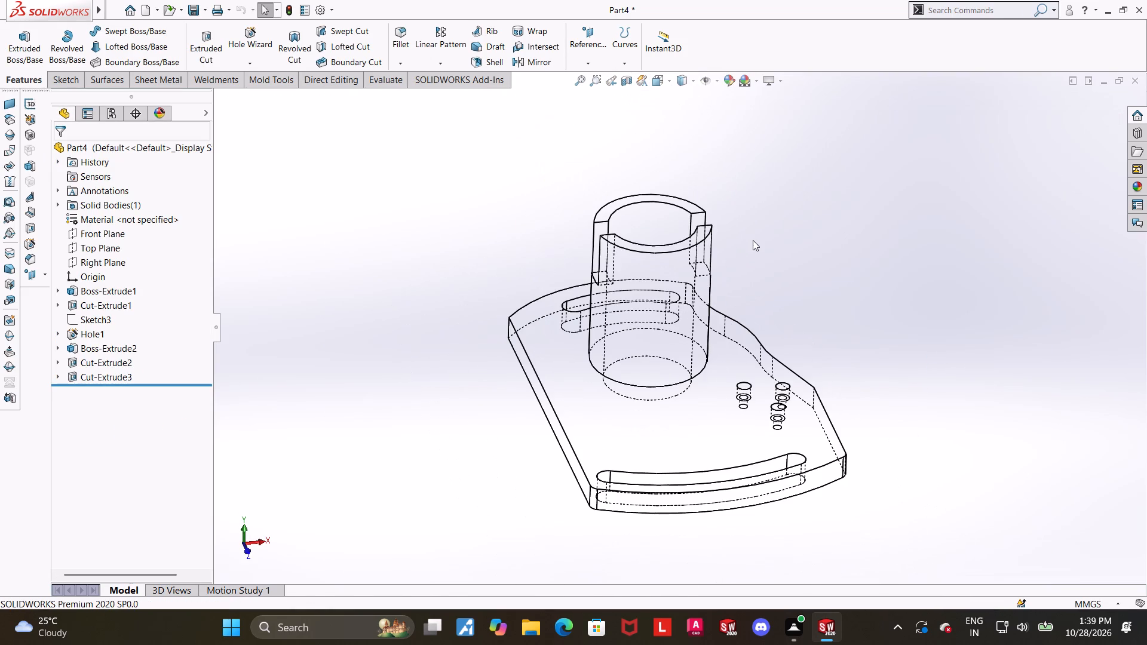
pyautogui.moveTo(696, 259); pyautogui.dragTo(713, 232, button='middle')
pyautogui.click(677, 82)
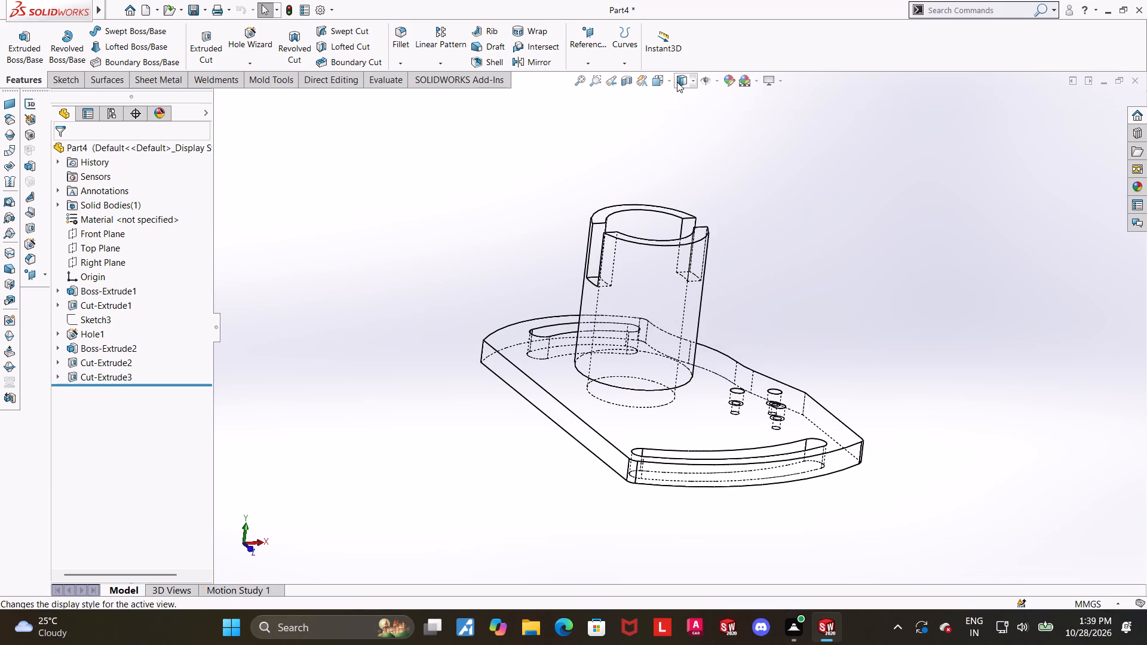
pyautogui.click(680, 99)
pyautogui.moveTo(680, 163); pyautogui.dragTo(671, 267, button='middle')
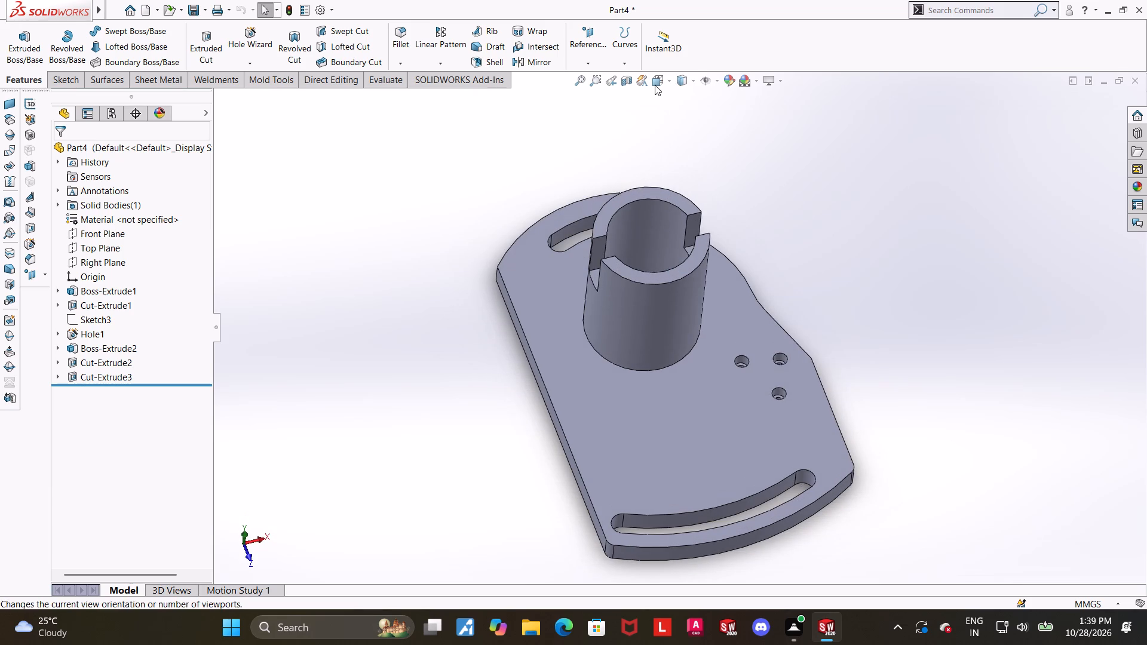
pyautogui.click(654, 76)
pyautogui.click(595, 324)
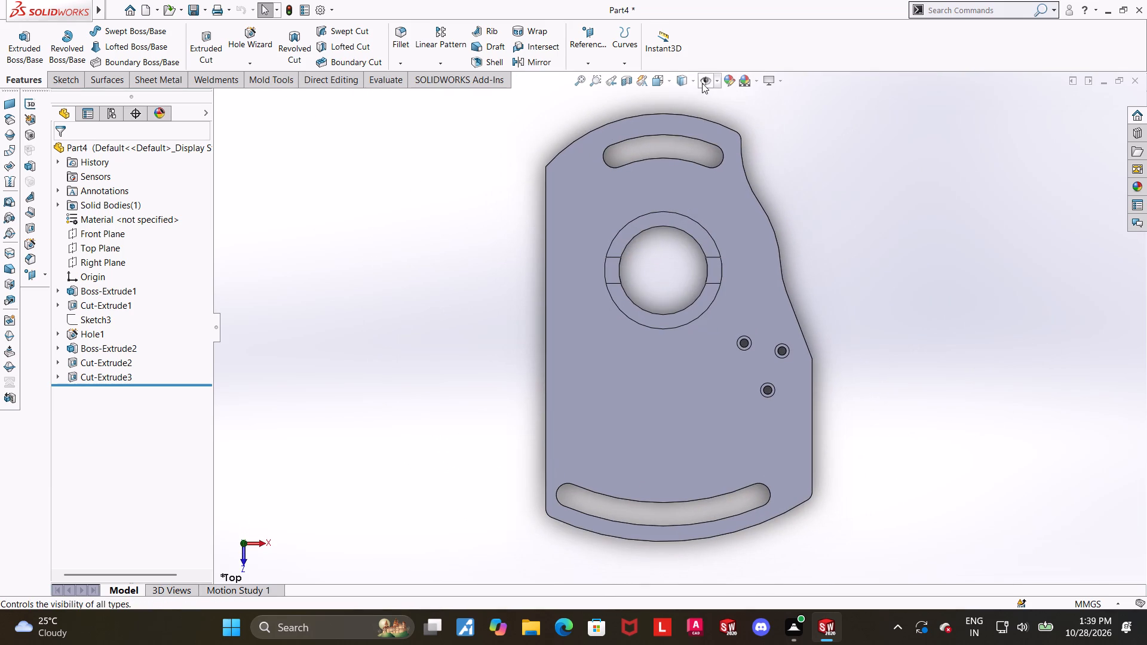
pyautogui.click(689, 82)
pyautogui.click(687, 127)
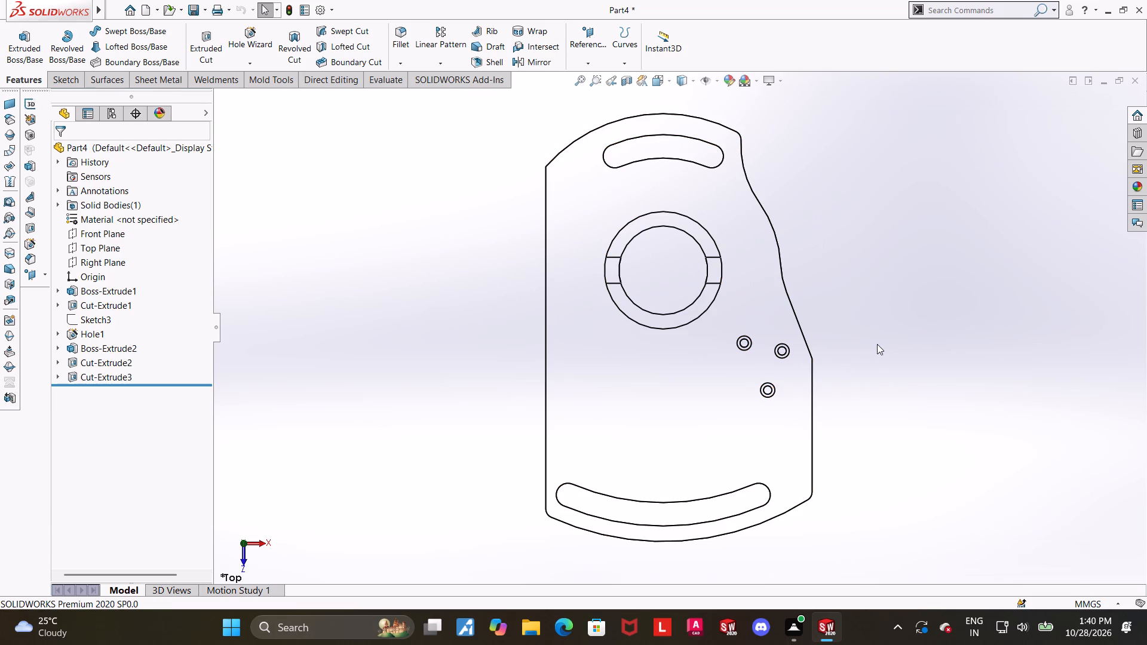
pyautogui.scroll(-1, 824, 421)
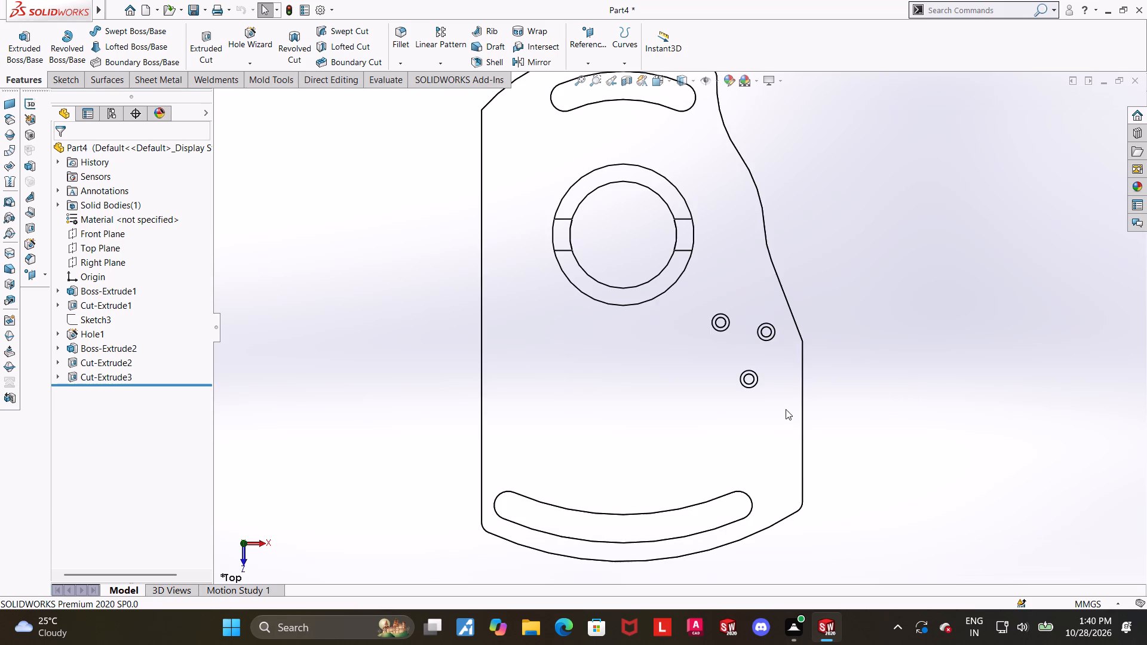
pyautogui.scroll(-2, 705, 394)
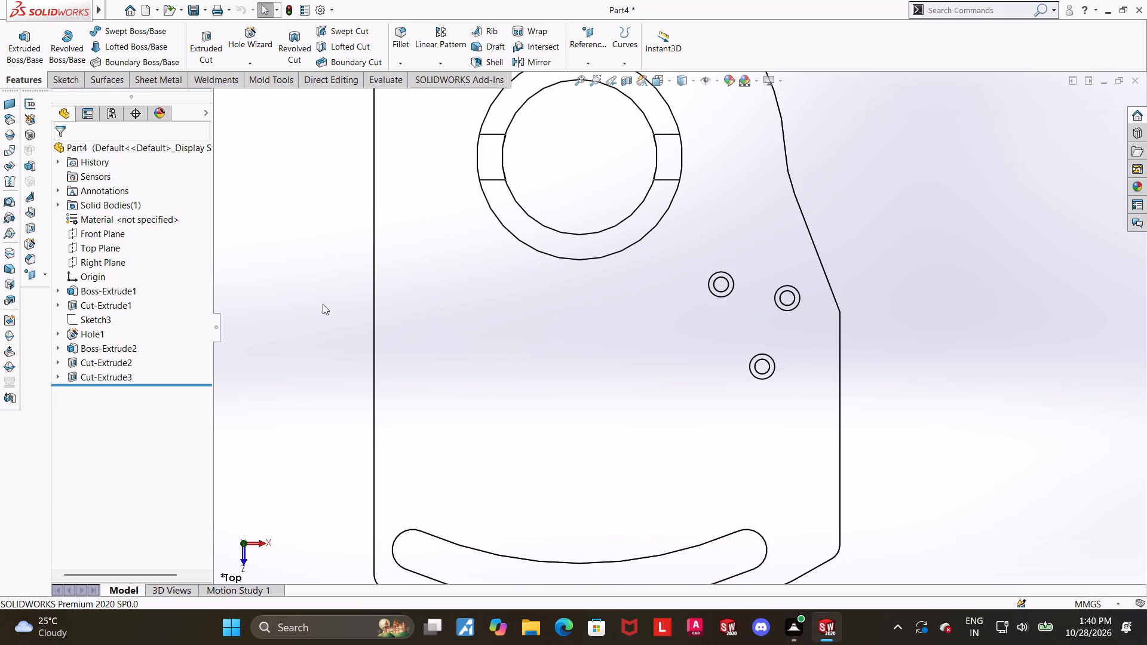
# Show the hole-layout sketch, Sketch3, open it to review the position dimensions, and hide it again.
pyautogui.click(66, 315)
pyautogui.click(73, 317)
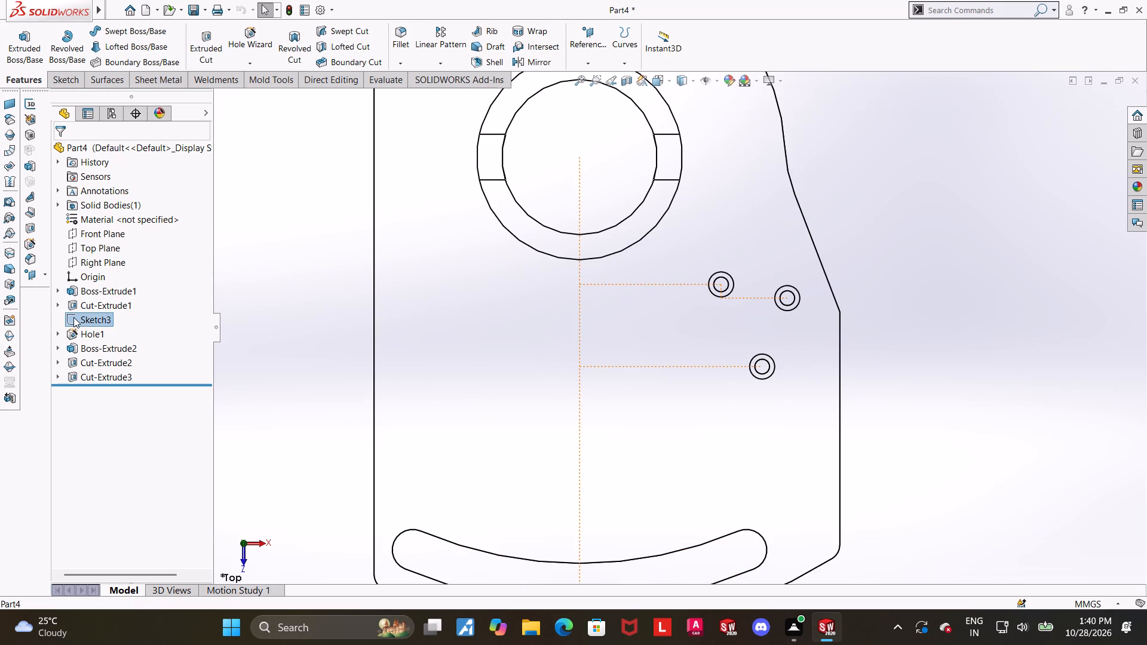
pyautogui.click(60, 308)
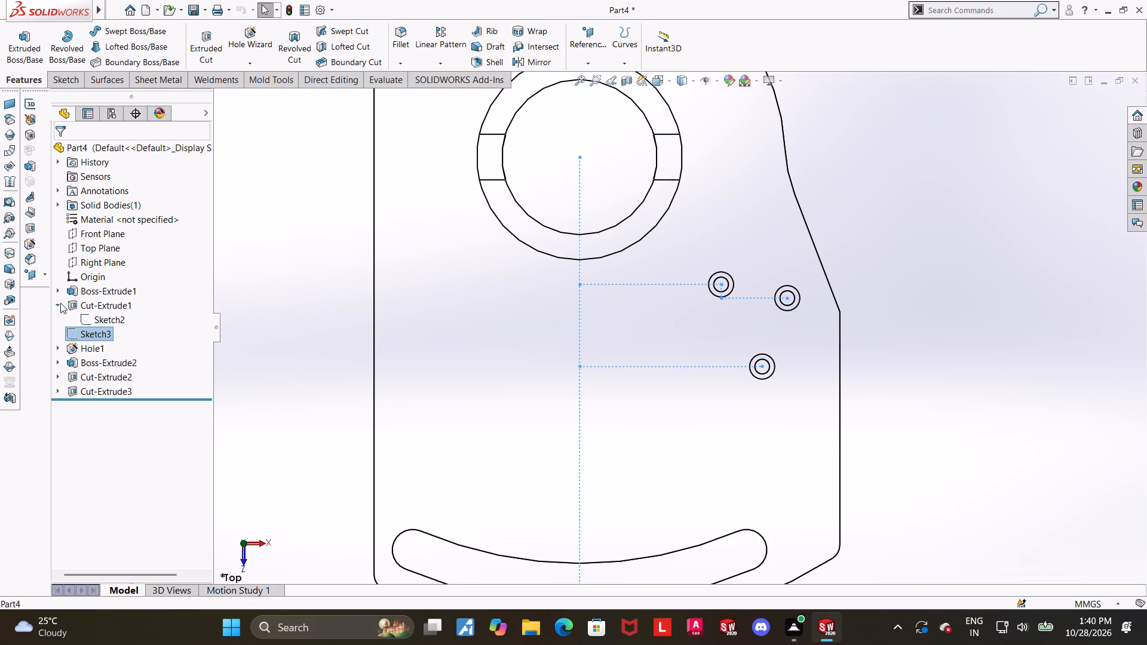
pyautogui.click(60, 304)
pyautogui.click(78, 318)
pyautogui.click(91, 299)
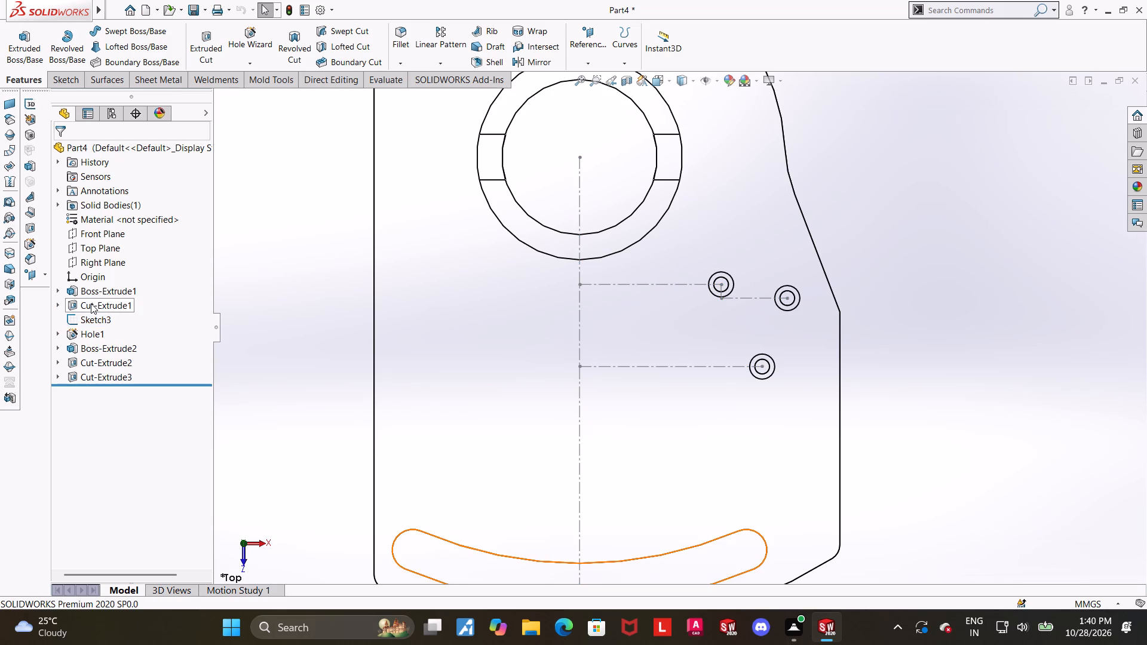
pyautogui.click(93, 318)
pyautogui.click(102, 288)
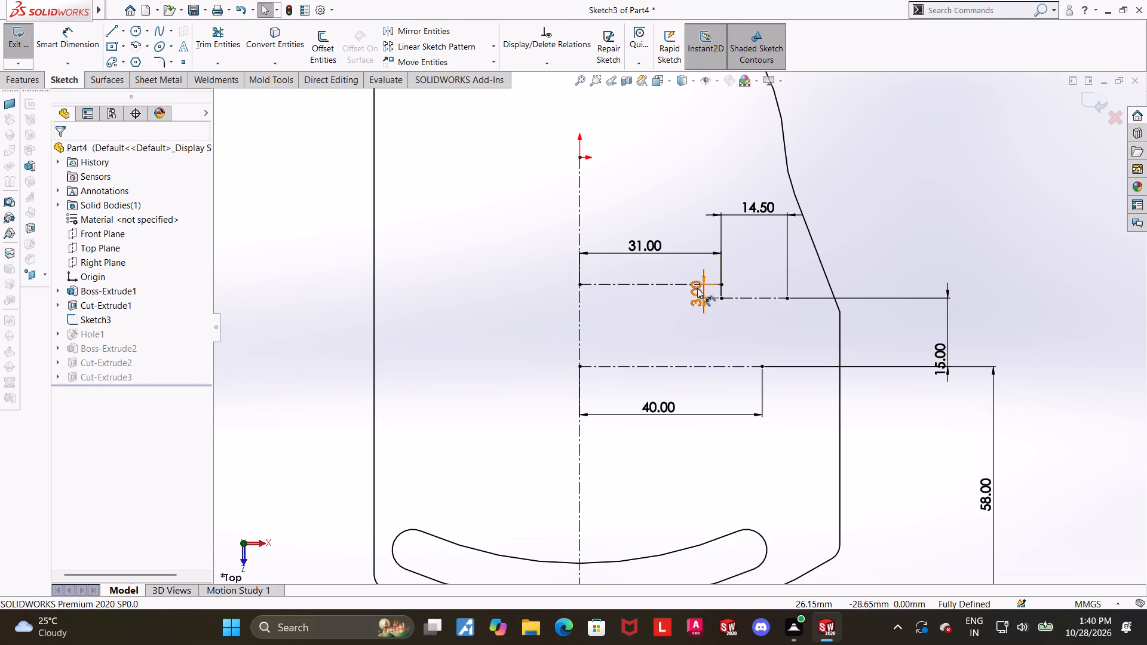
pyautogui.scroll(2, 750, 285)
pyautogui.click(1091, 102)
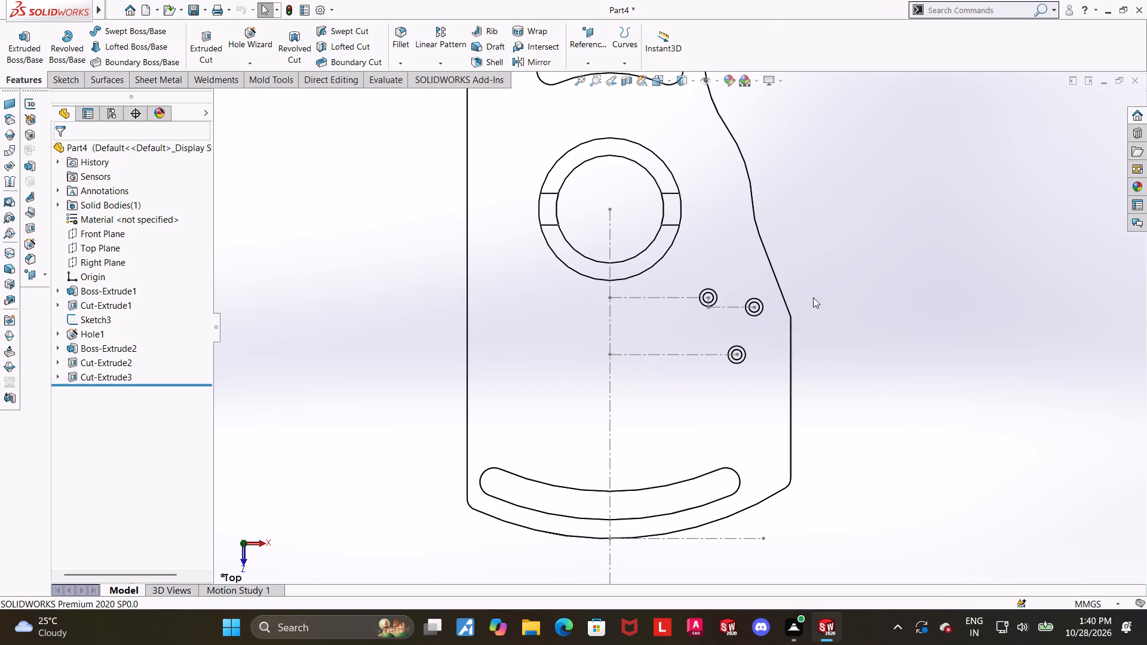
pyautogui.click(838, 329)
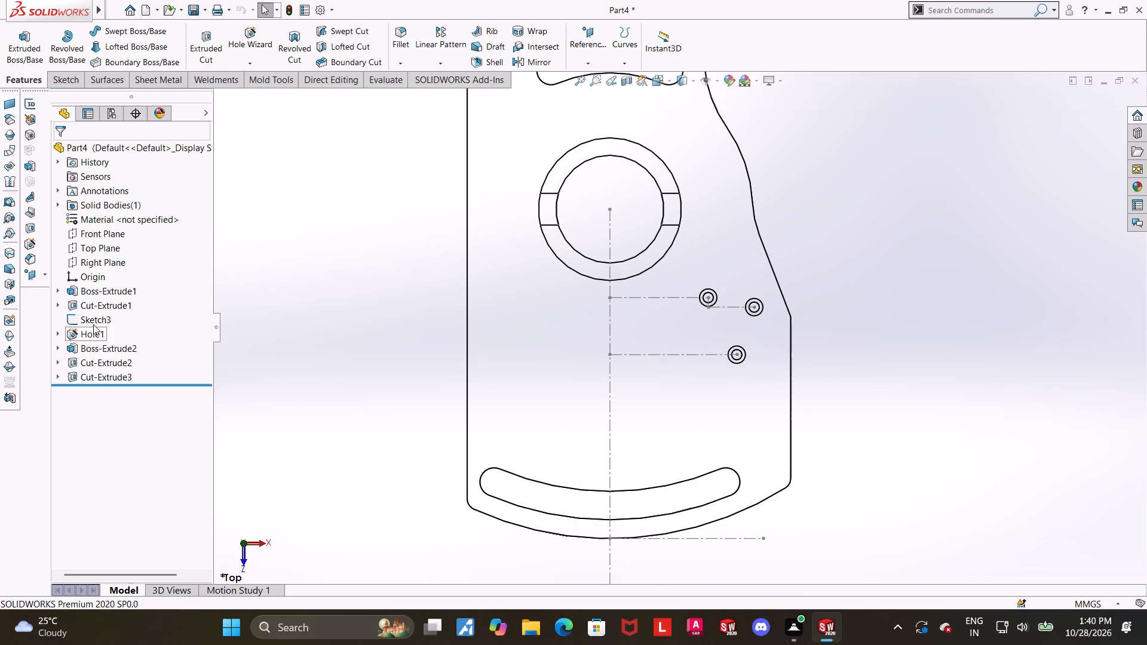
pyautogui.click(93, 324)
pyautogui.click(106, 309)
pyautogui.click(848, 322)
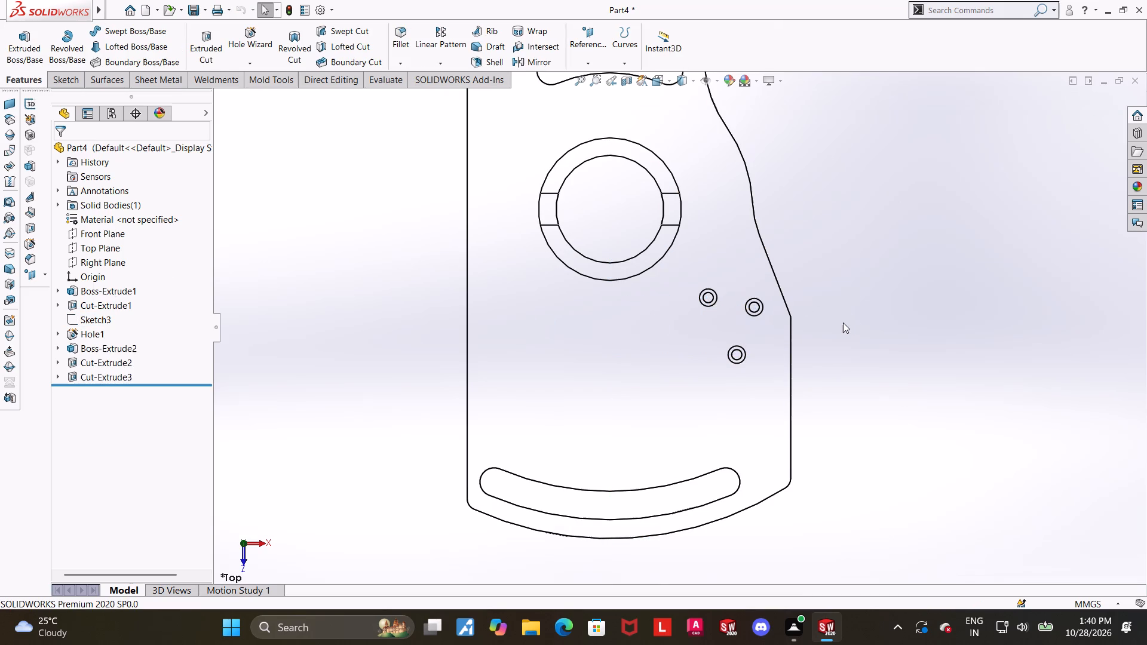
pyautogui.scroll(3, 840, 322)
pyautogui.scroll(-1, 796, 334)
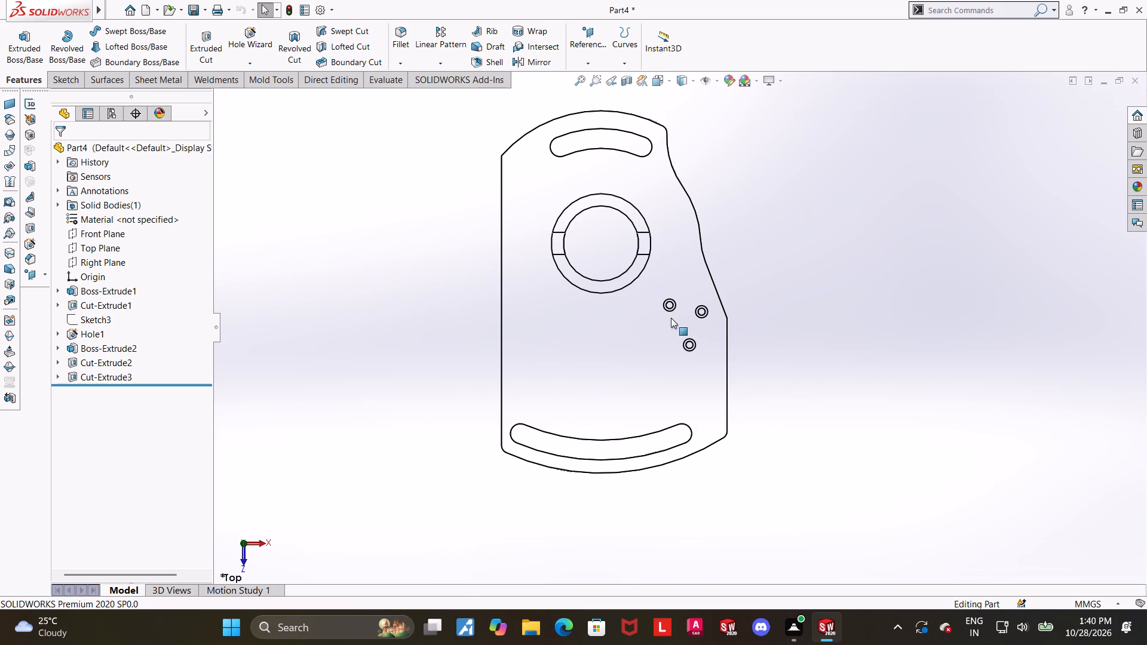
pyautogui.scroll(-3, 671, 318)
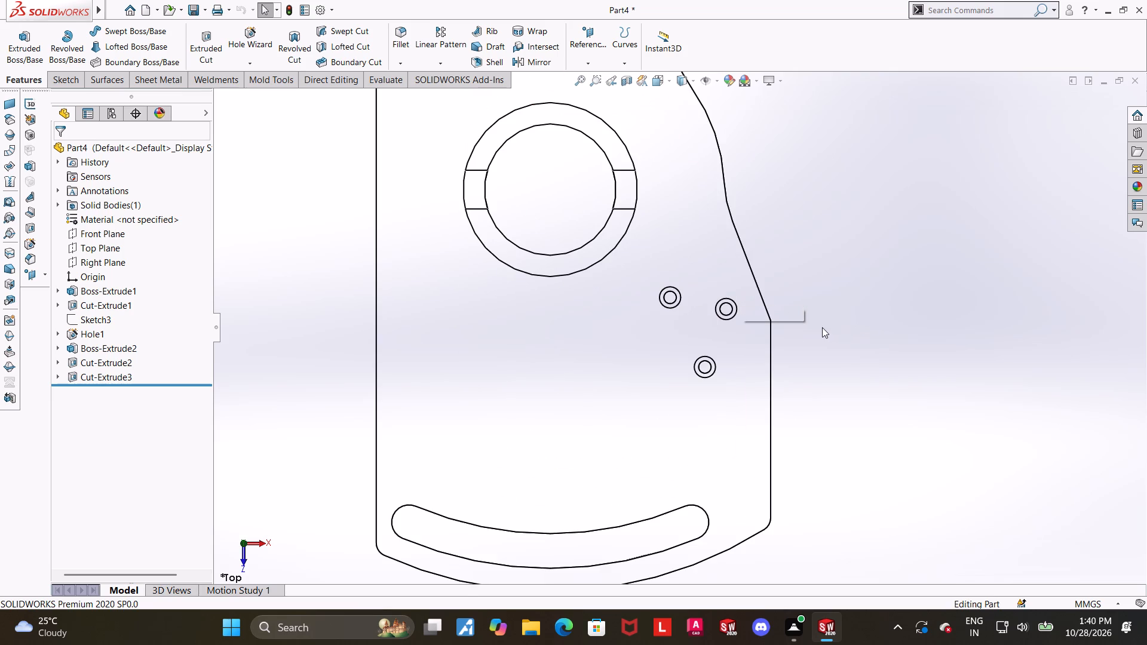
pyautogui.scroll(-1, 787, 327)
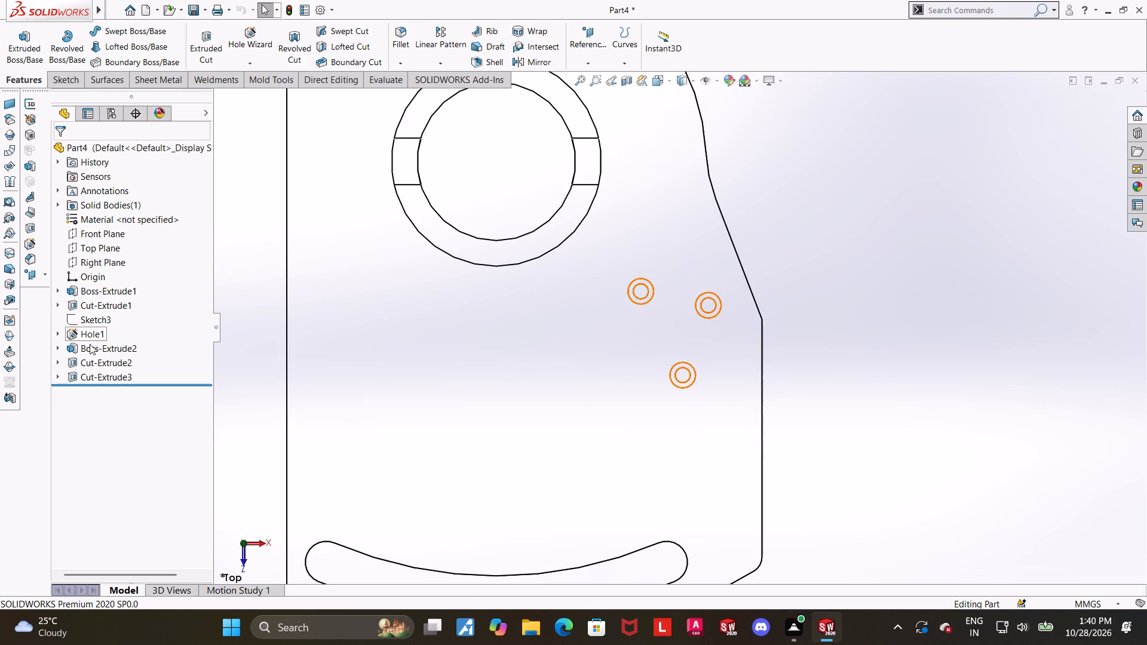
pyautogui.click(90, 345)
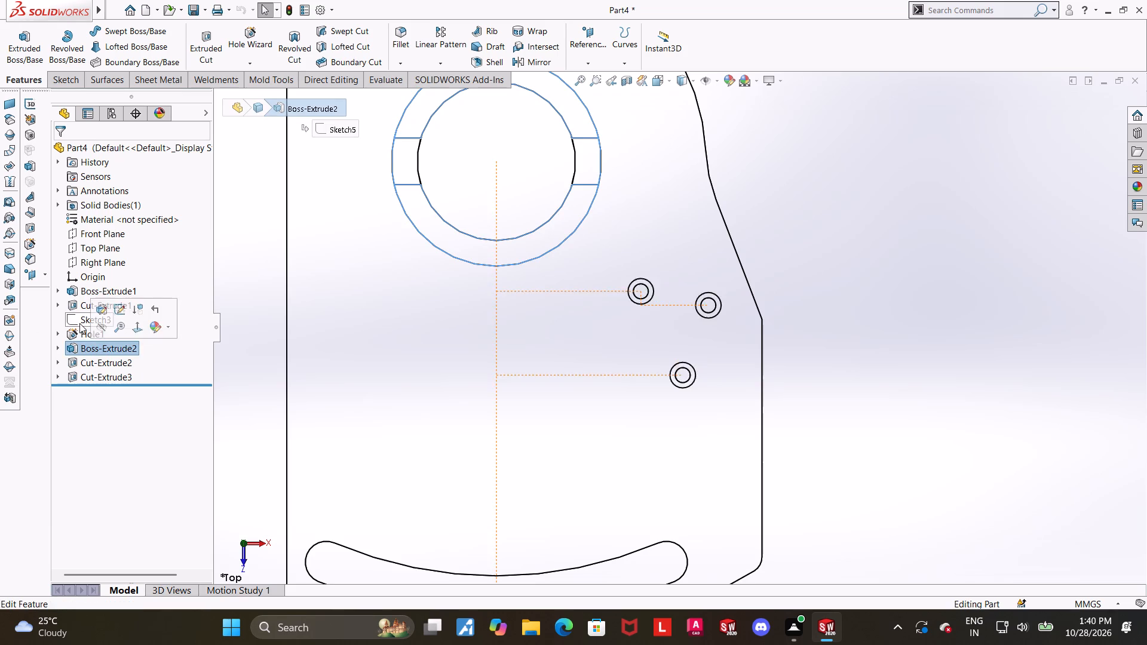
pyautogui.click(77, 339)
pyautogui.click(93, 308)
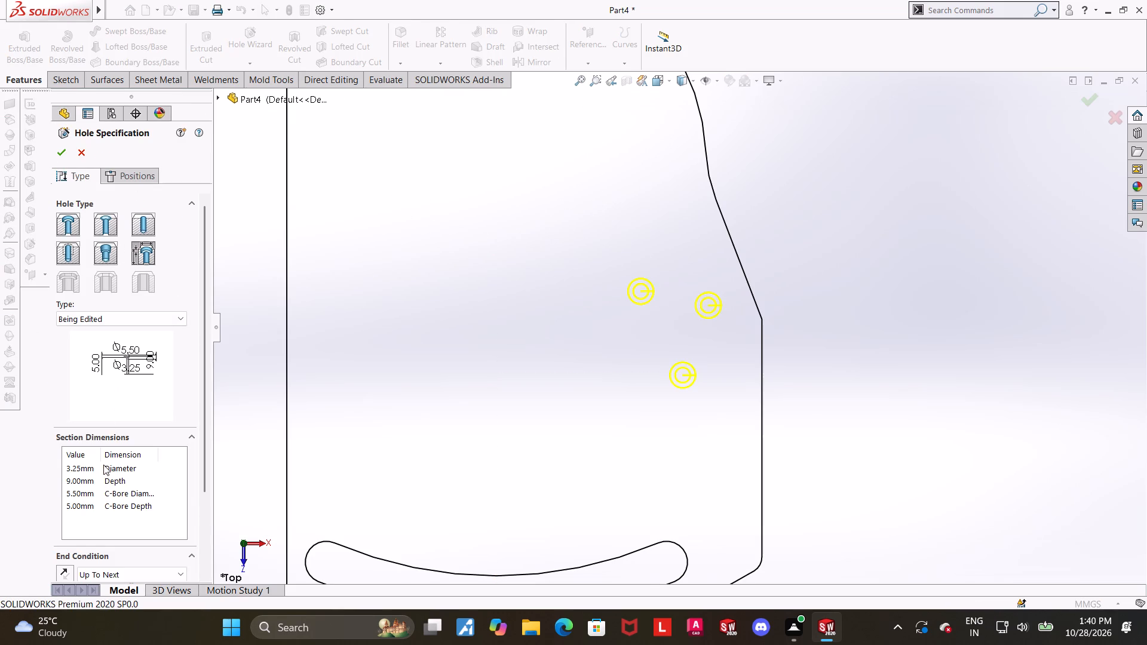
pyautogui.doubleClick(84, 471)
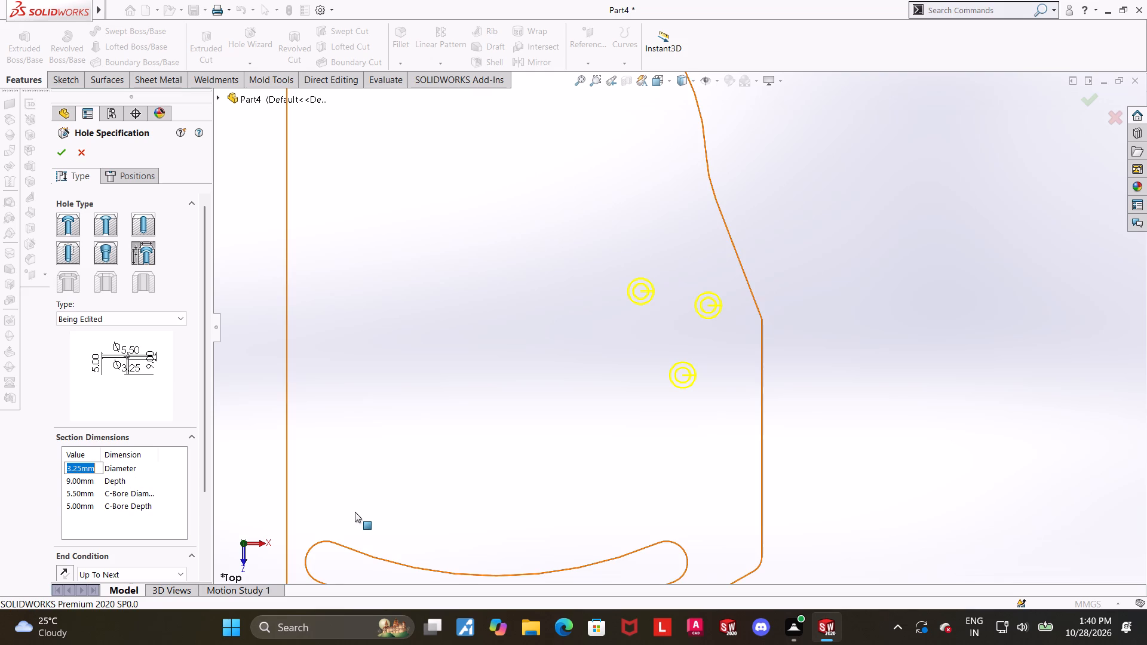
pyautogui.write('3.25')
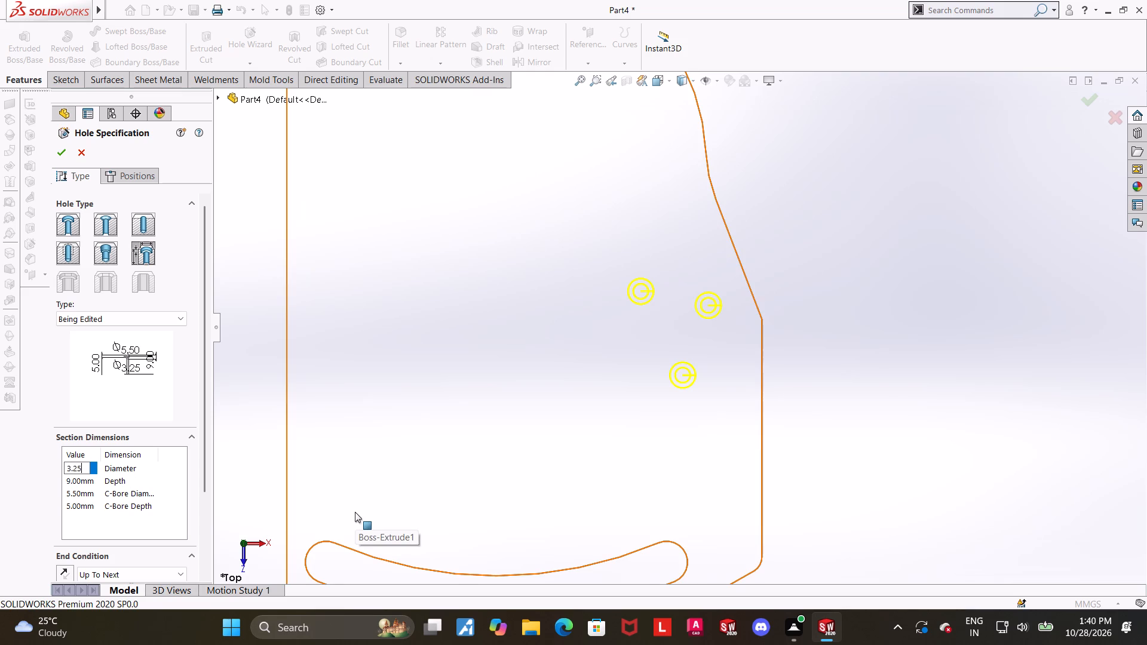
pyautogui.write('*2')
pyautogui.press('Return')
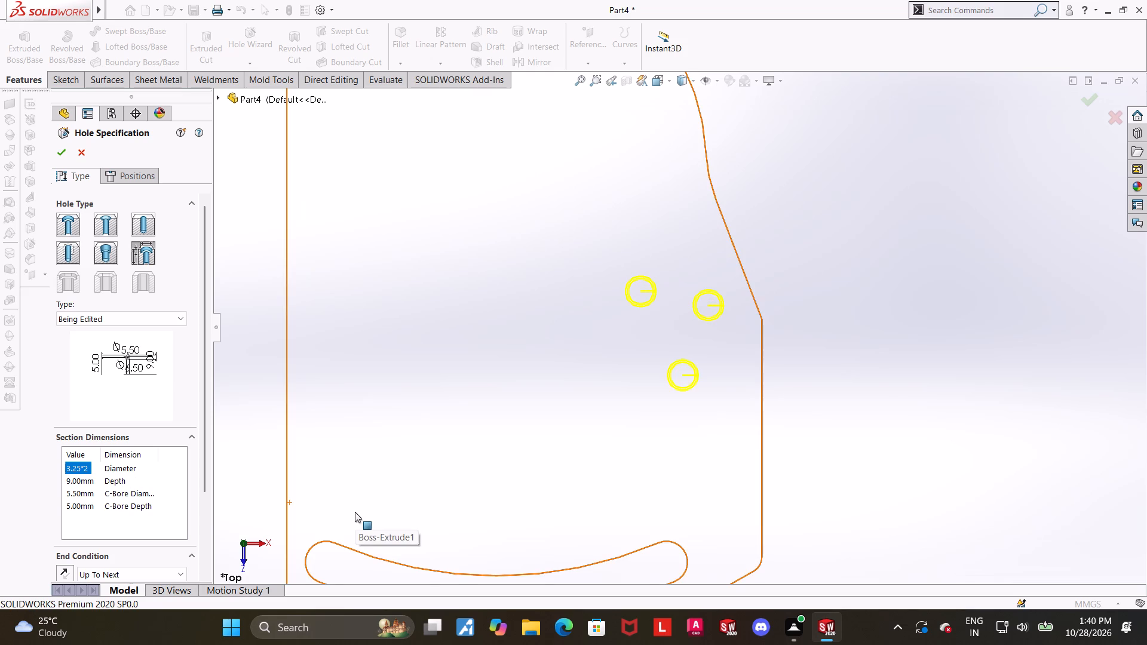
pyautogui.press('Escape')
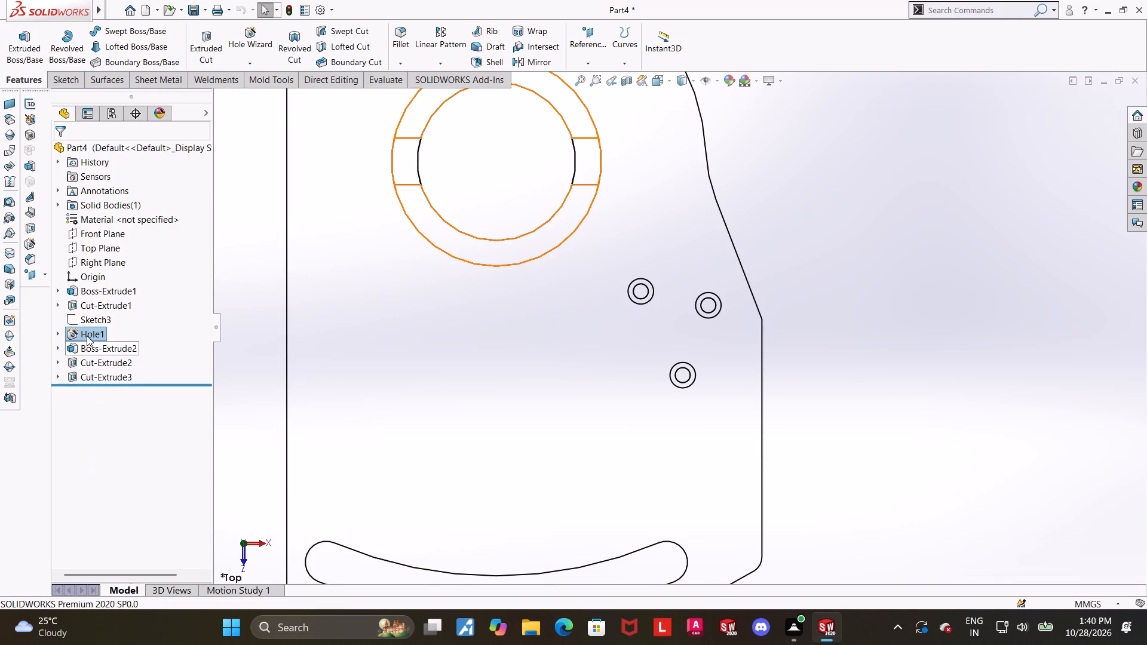
# Edit the Hole1 feature and set the hole diameter of the three counterbored holes to 6.5 mm.
pyautogui.click(87, 335)
pyautogui.click(98, 303)
pyautogui.click(95, 348)
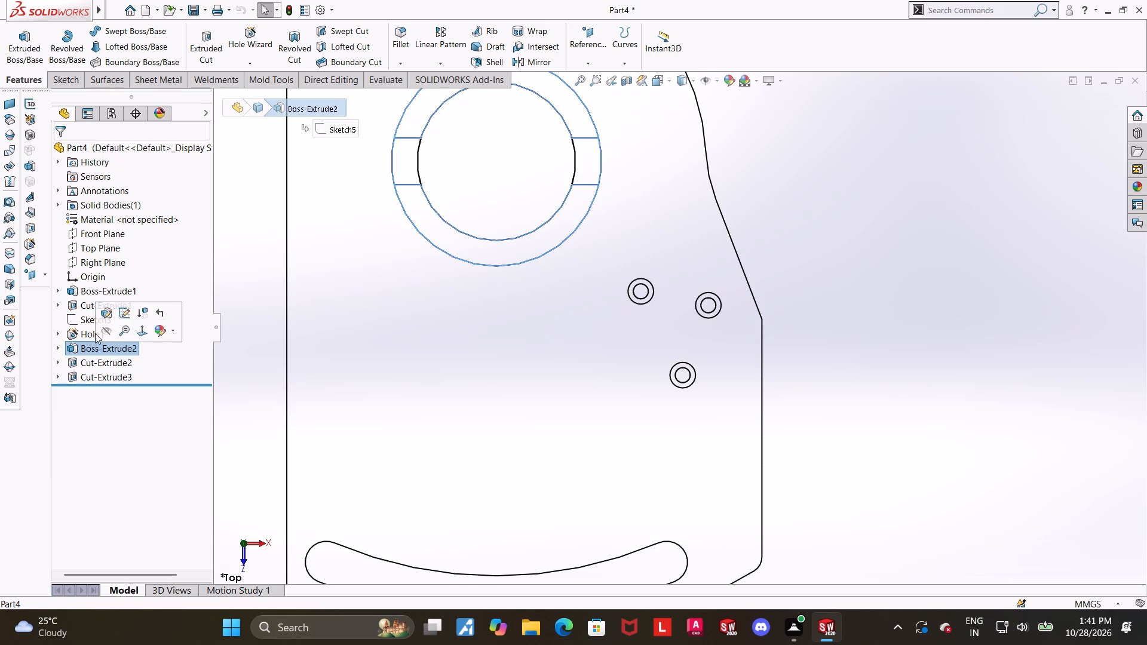
pyautogui.click(74, 335)
pyautogui.click(84, 305)
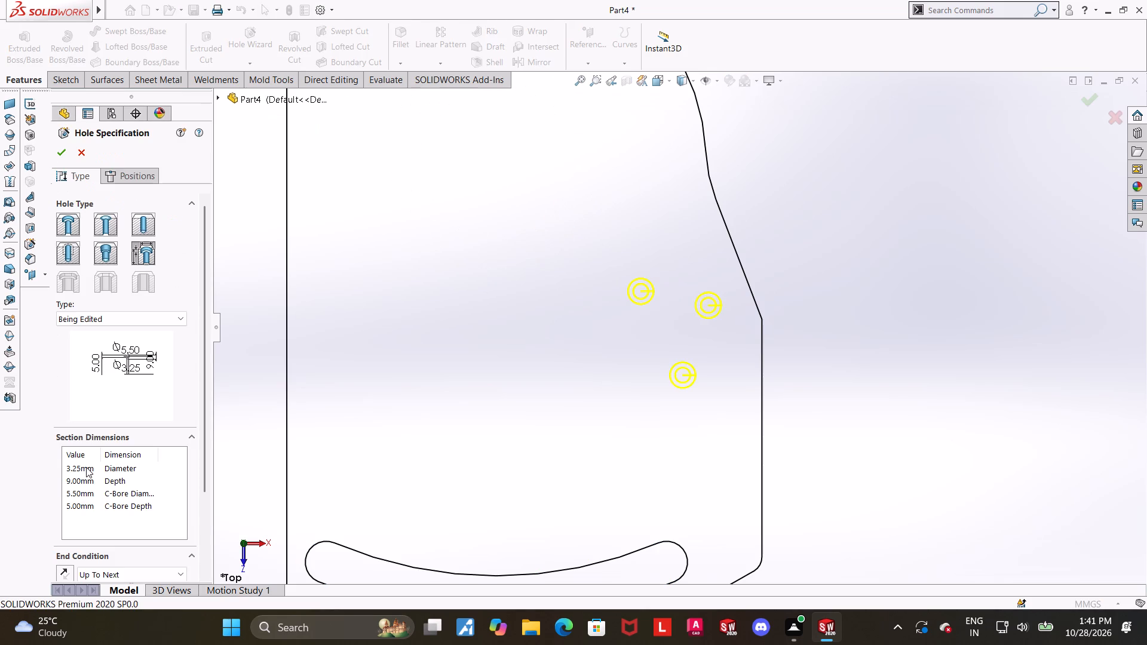
pyautogui.doubleClick(86, 467)
pyautogui.write('6.5')
pyautogui.press('Return')
pyautogui.click(877, 400)
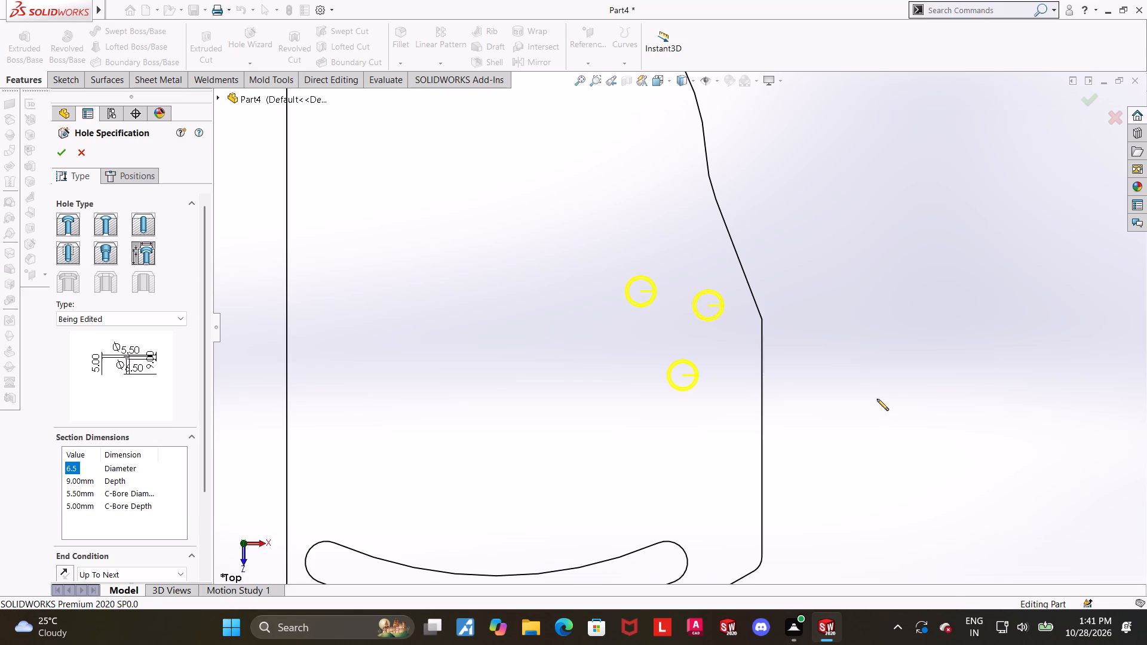
# Set the counterbore diameter of the three holes to 11 mm and apply the hole changes.
pyautogui.click(76, 492)
pyautogui.press('1')
pyautogui.press('1')
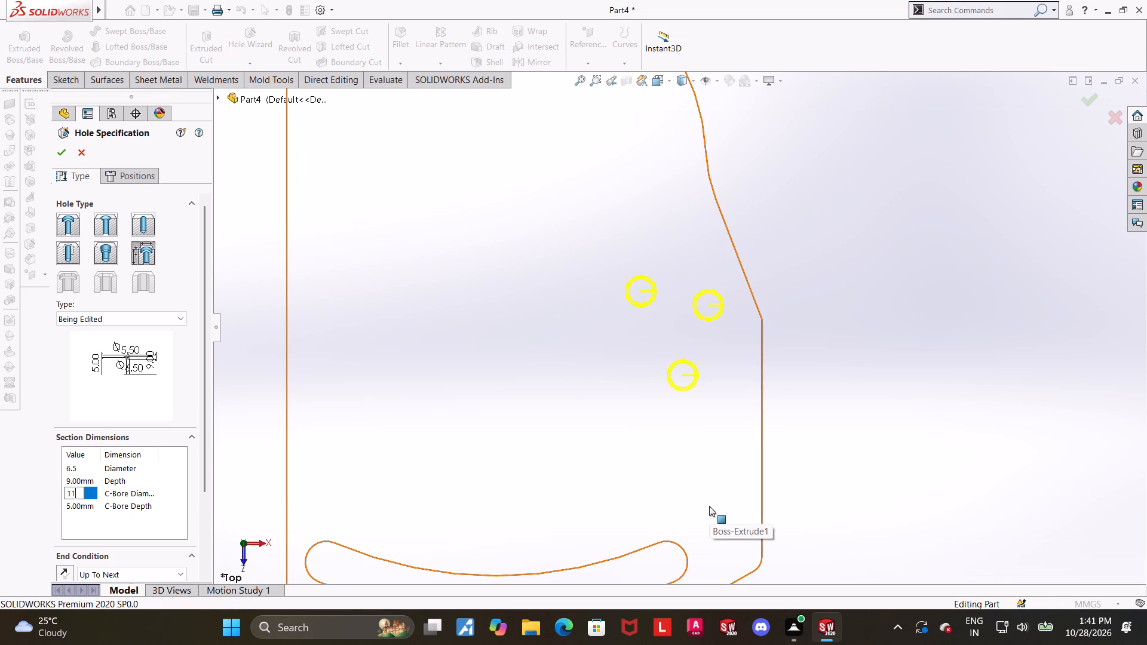
pyautogui.press('Return')
pyautogui.click(836, 415)
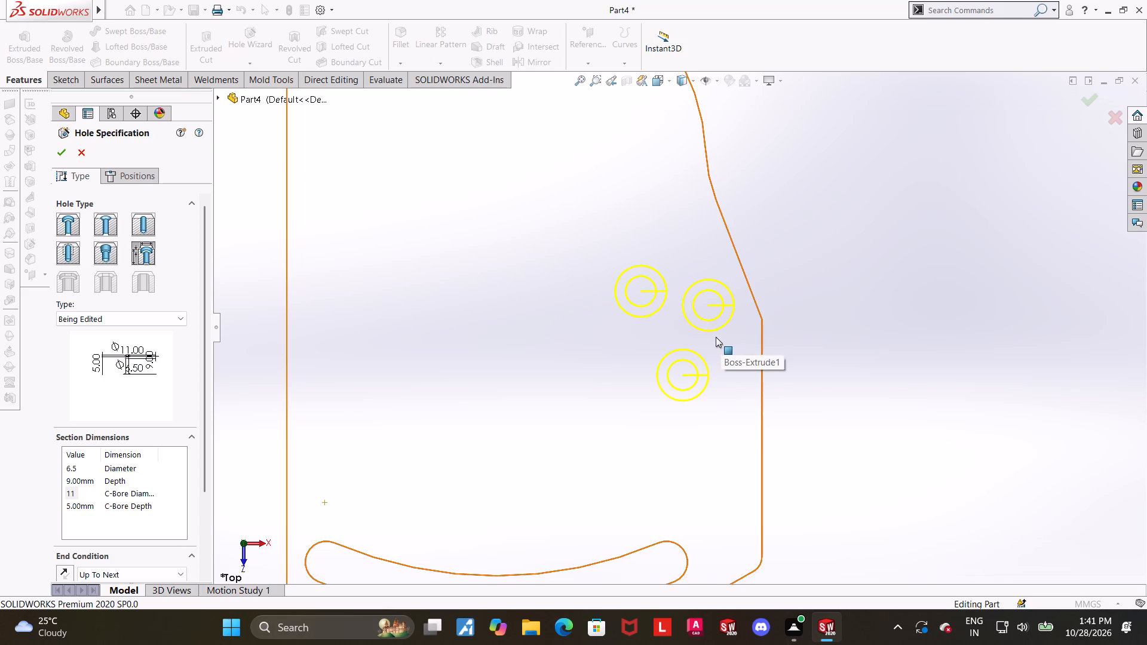
pyautogui.scroll(1, 830, 336)
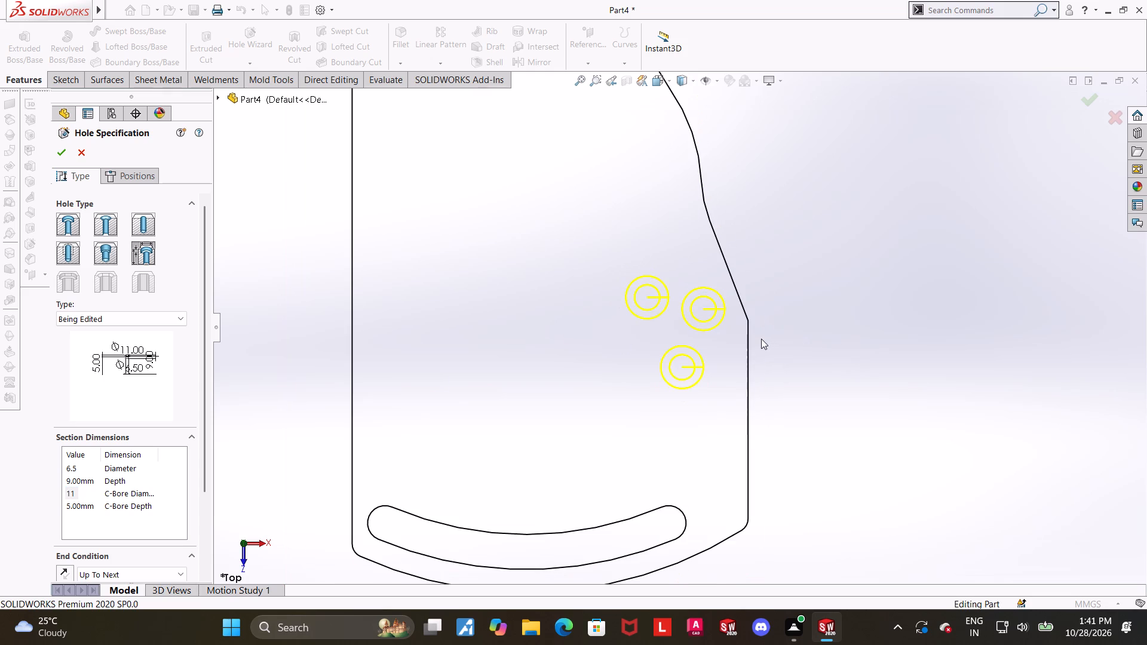
pyautogui.scroll(1, 372, 354)
pyautogui.scroll(-1, 802, 330)
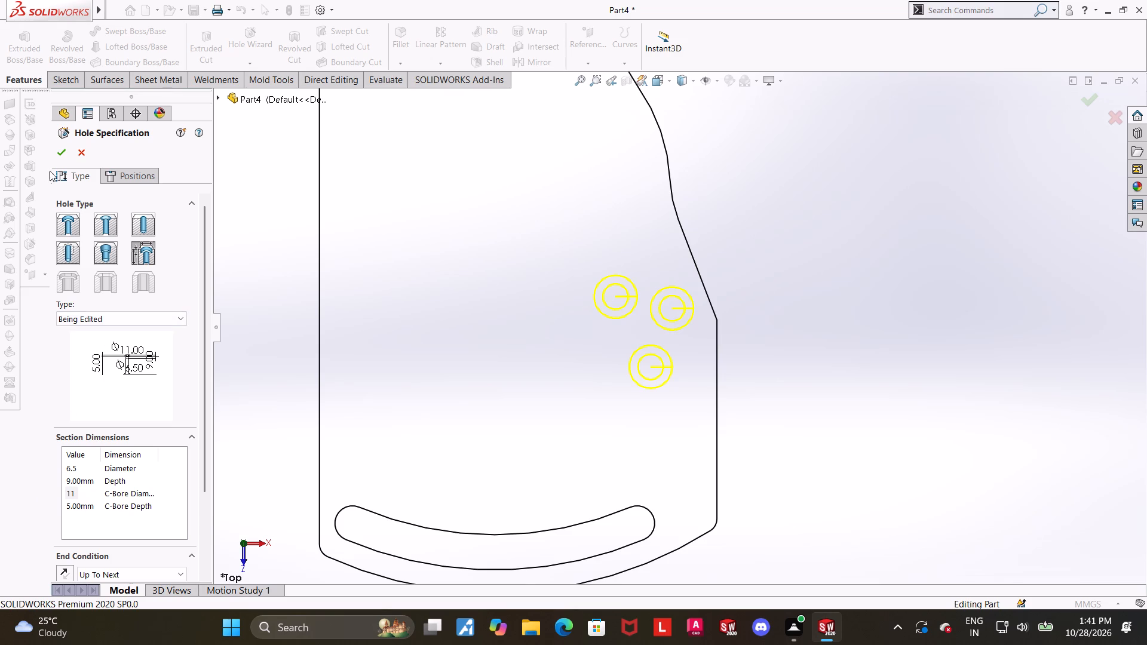
pyautogui.click(60, 145)
# Examine the enlarged counterbored holes and the plate outline from the top.
pyautogui.click(873, 287)
pyautogui.middleClick(754, 331)
pyautogui.moveTo(755, 328); pyautogui.dragTo(756, 332, button='middle')
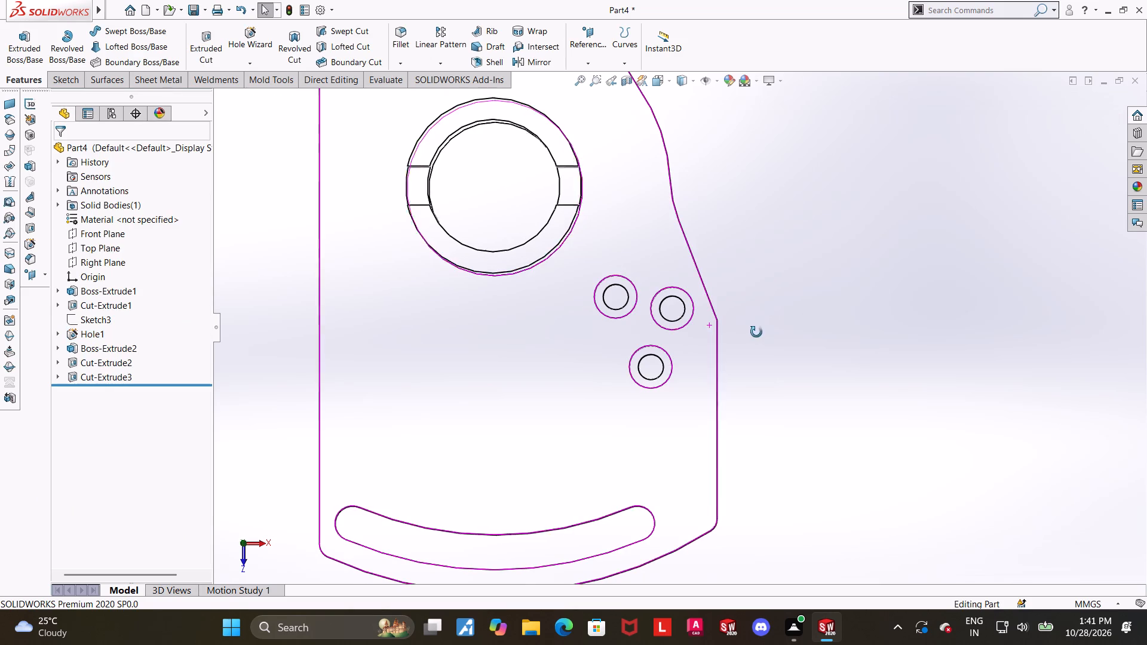
pyautogui.moveTo(756, 332); pyautogui.dragTo(757, 333, button='middle')
pyautogui.click(662, 85)
pyautogui.click(590, 372)
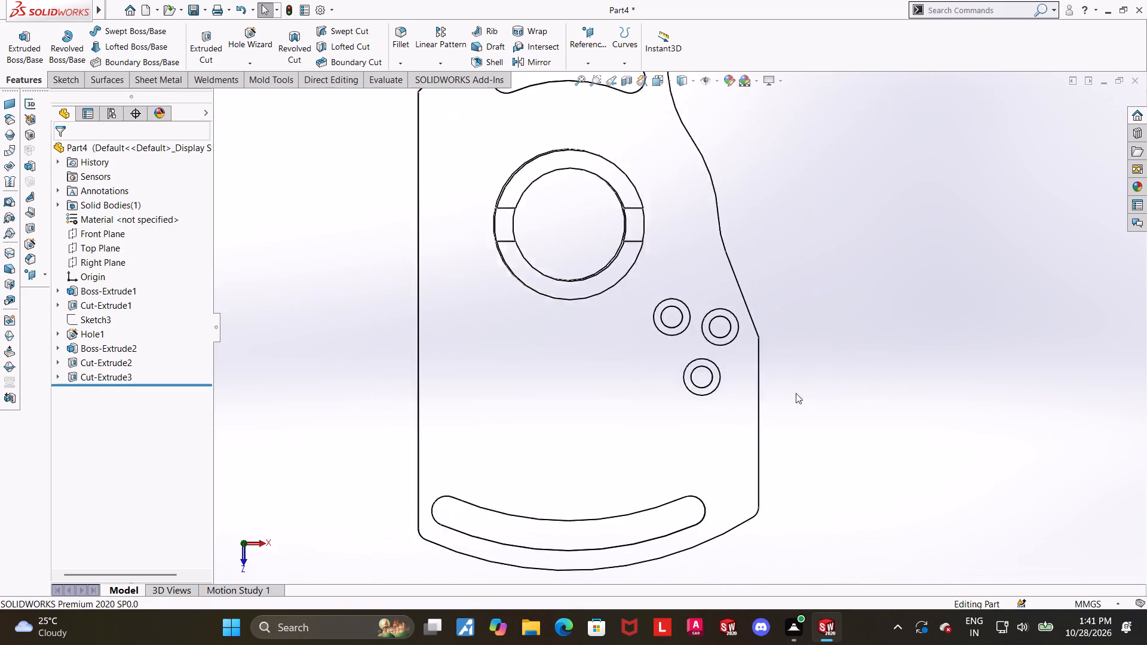
pyautogui.scroll(-1, 880, 415)
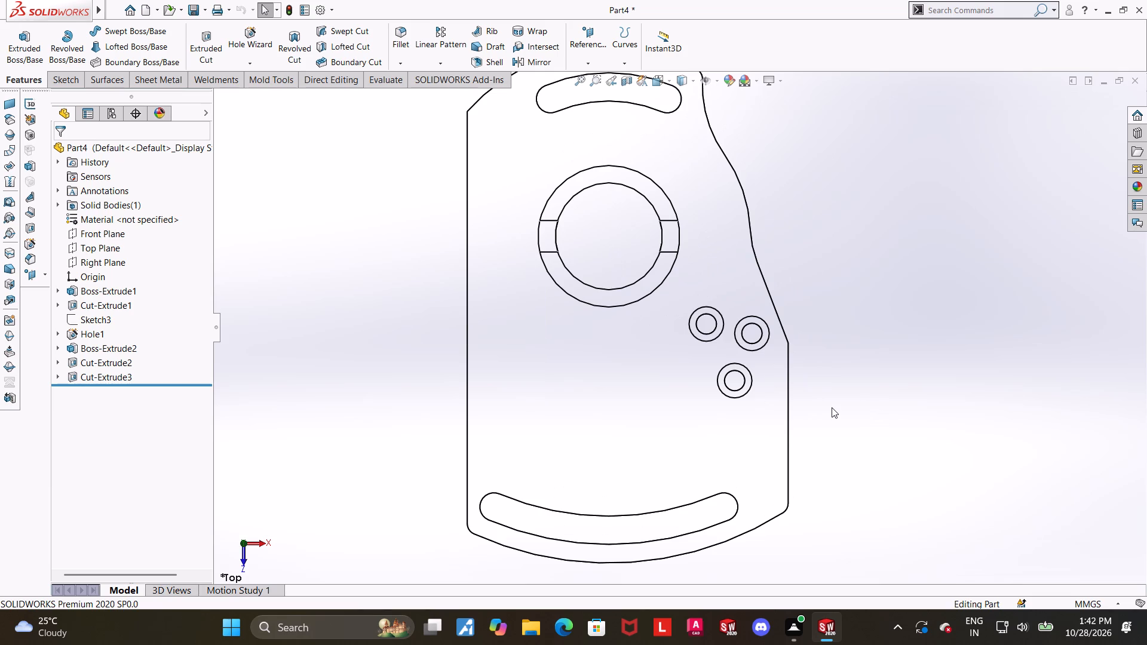
pyautogui.scroll(1, 859, 367)
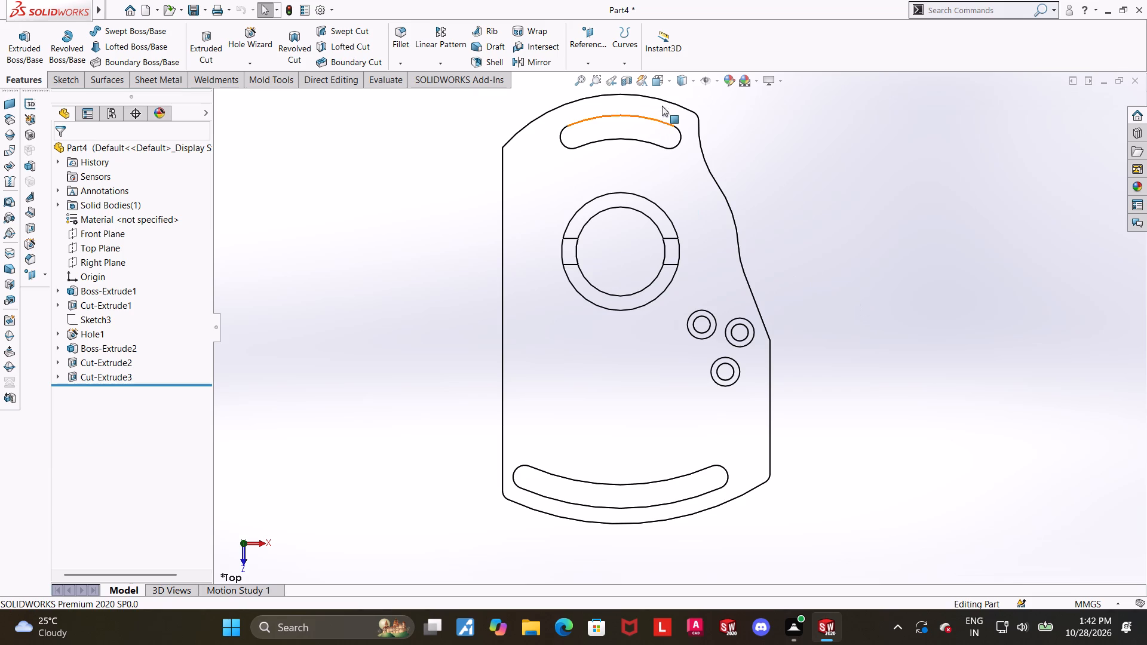
# Examine the boss and plate from several angles and the front, displaying hidden lines to inspect the internal cuts.
pyautogui.click(663, 84)
pyautogui.moveTo(624, 377); pyautogui.dragTo(622, 265, button='middle')
pyautogui.click(606, 505)
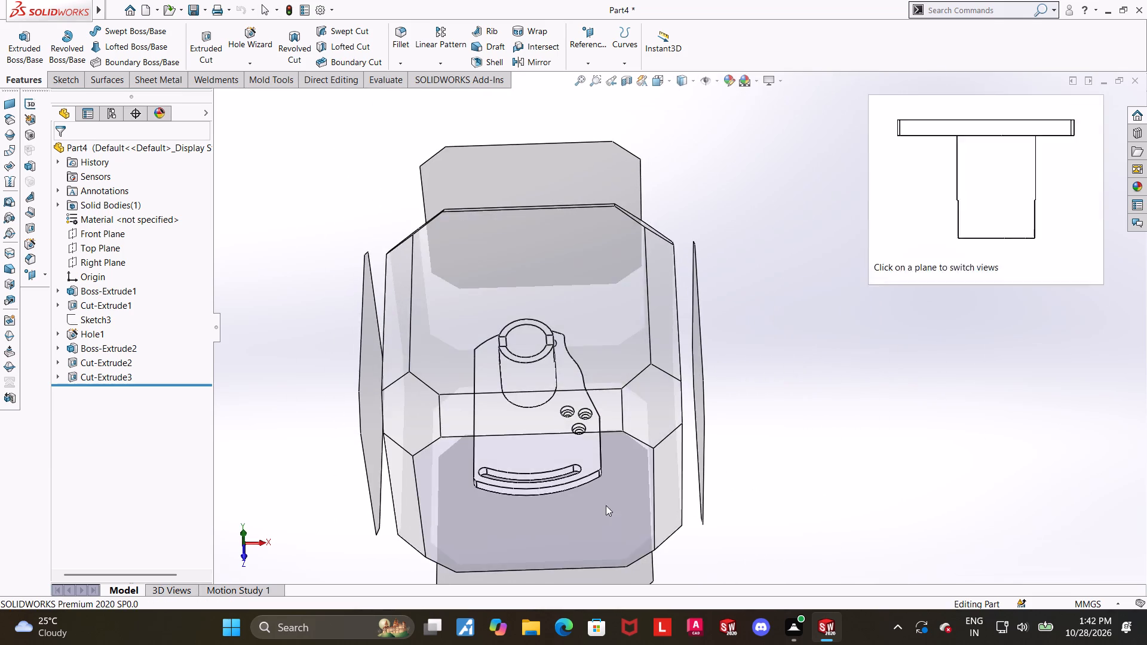
pyautogui.scroll(3, 640, 391)
pyautogui.moveTo(633, 271); pyautogui.dragTo(640, 505, button='middle')
pyautogui.moveTo(715, 297); pyautogui.dragTo(729, 594, button='middle')
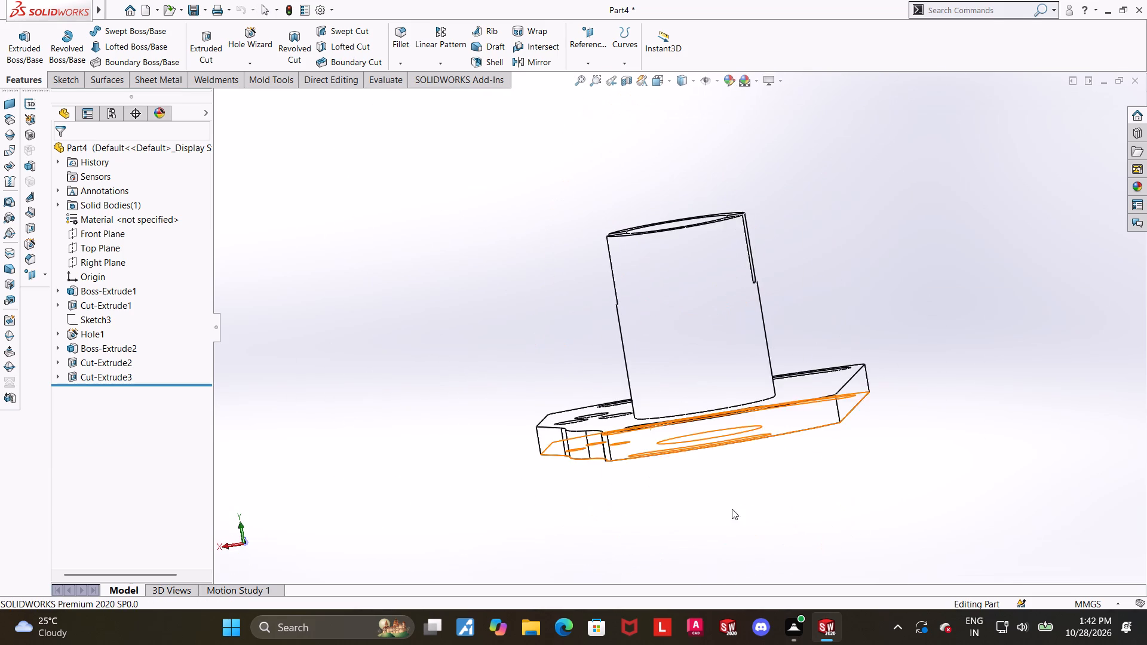
pyautogui.moveTo(750, 468); pyautogui.dragTo(1009, 394, button='middle')
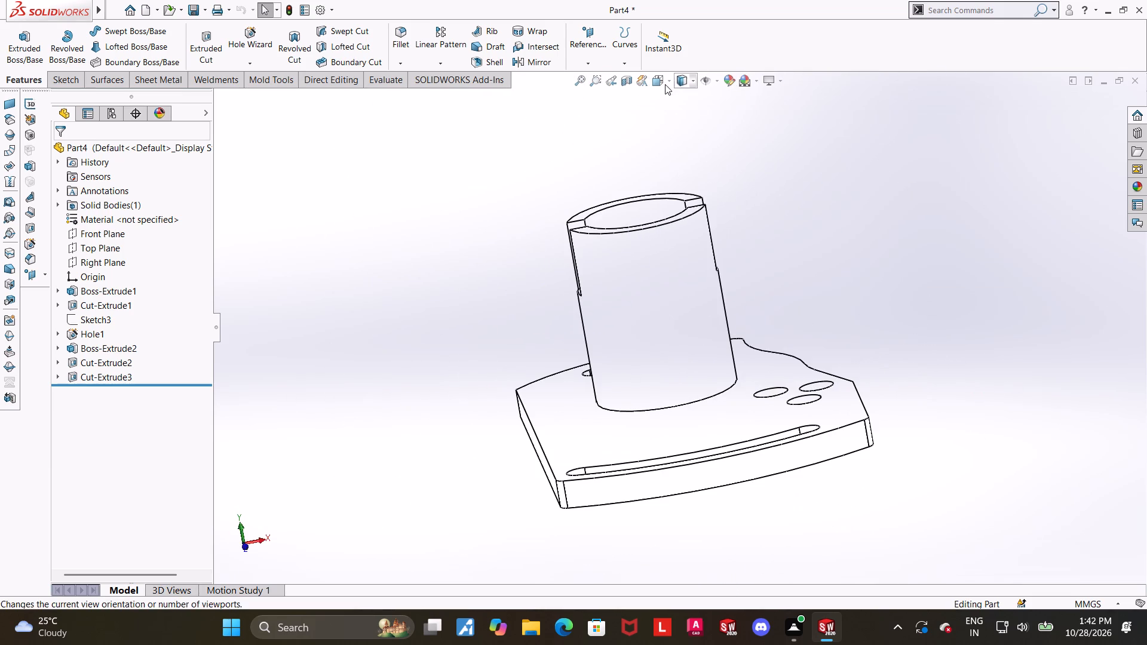
pyautogui.click(663, 83)
pyautogui.click(532, 429)
pyautogui.click(685, 81)
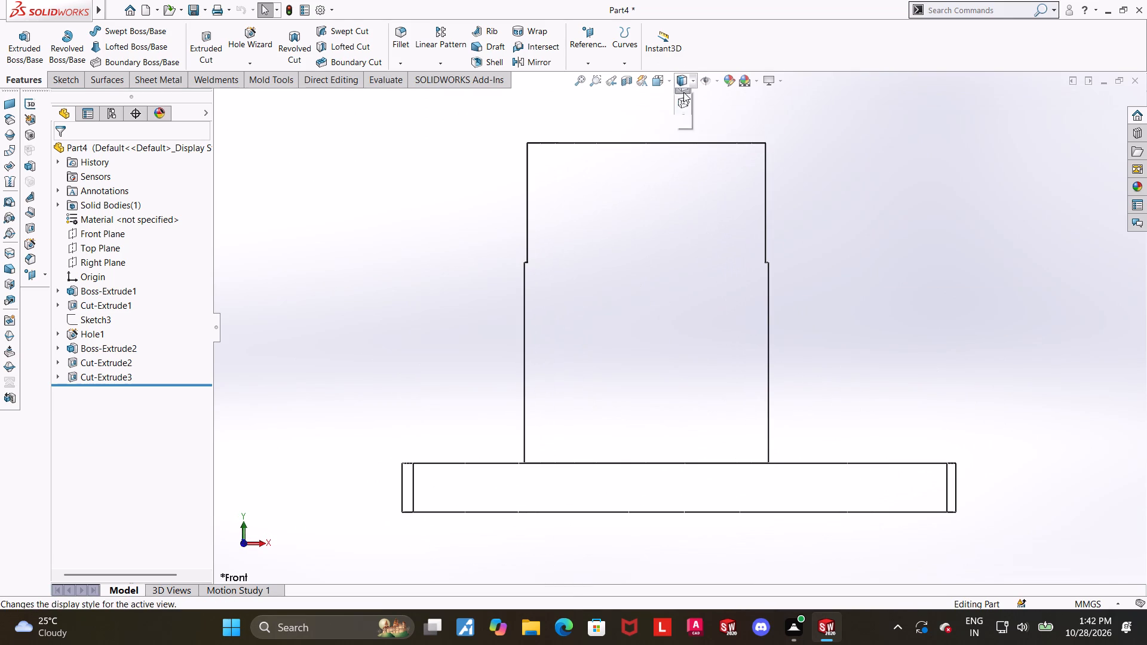
pyautogui.click(682, 144)
pyautogui.click(826, 238)
pyautogui.moveTo(810, 229); pyautogui.dragTo(813, 287, button='middle')
pyautogui.scroll(1, 809, 229)
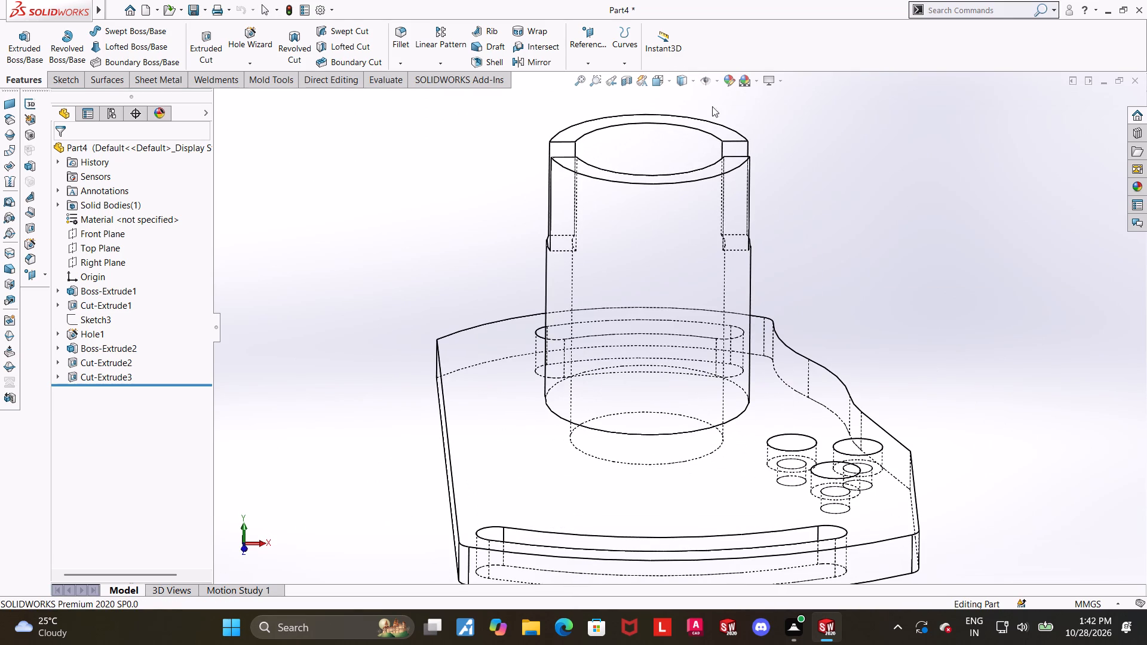
# Display the model shaded with edges and examine it from different angles, ending with the top view.
pyautogui.click(683, 87)
pyautogui.click(686, 99)
pyautogui.click(661, 82)
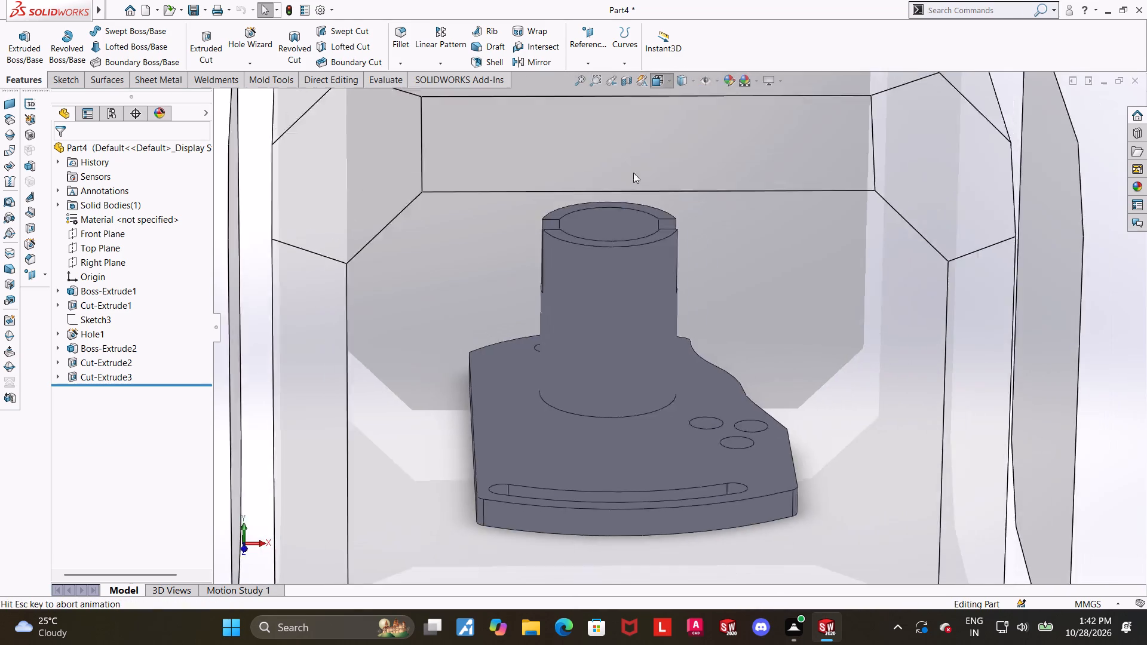
pyautogui.click(563, 296)
pyautogui.scroll(4, 719, 282)
pyautogui.moveTo(741, 235); pyautogui.dragTo(707, 489, button='middle')
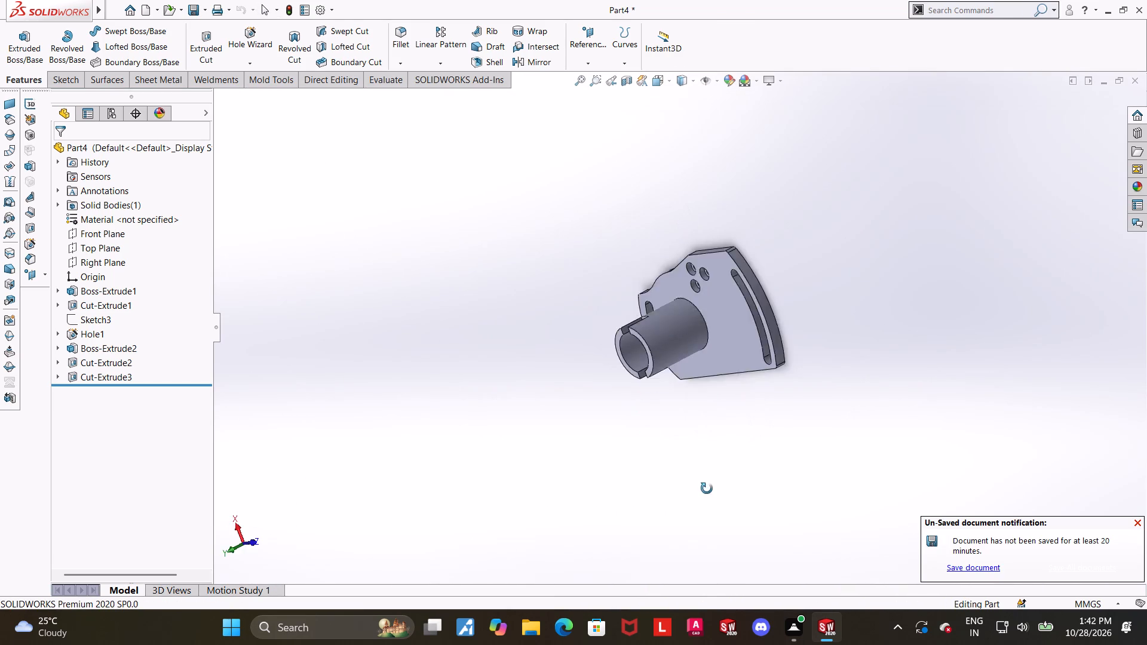
pyautogui.moveTo(707, 489); pyautogui.dragTo(709, 475, button='middle')
pyautogui.moveTo(763, 260); pyautogui.dragTo(771, 453, button='middle')
pyautogui.click(654, 80)
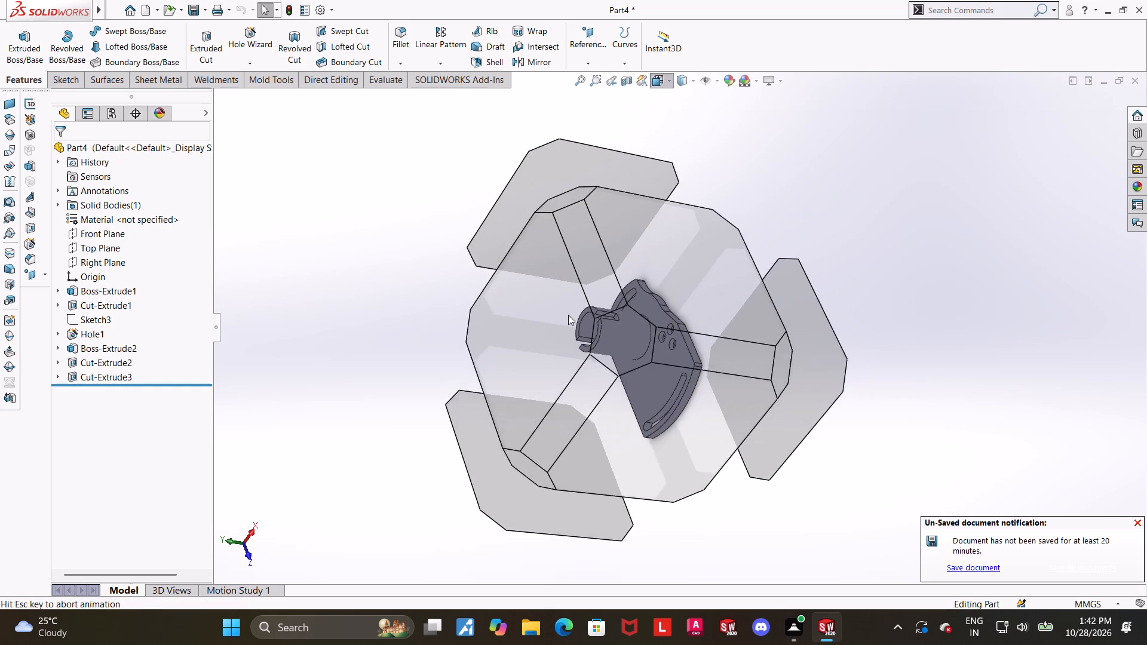
pyautogui.click(465, 377)
pyautogui.scroll(-2, 759, 289)
pyautogui.scroll(3, 810, 312)
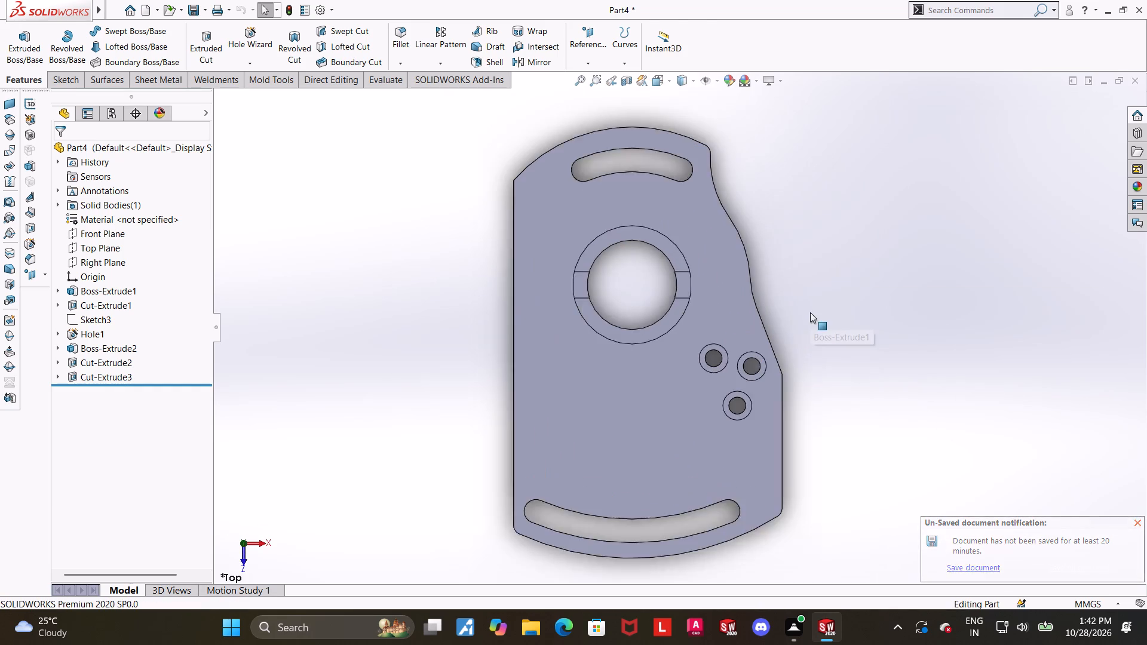
pyautogui.scroll(-1, 778, 380)
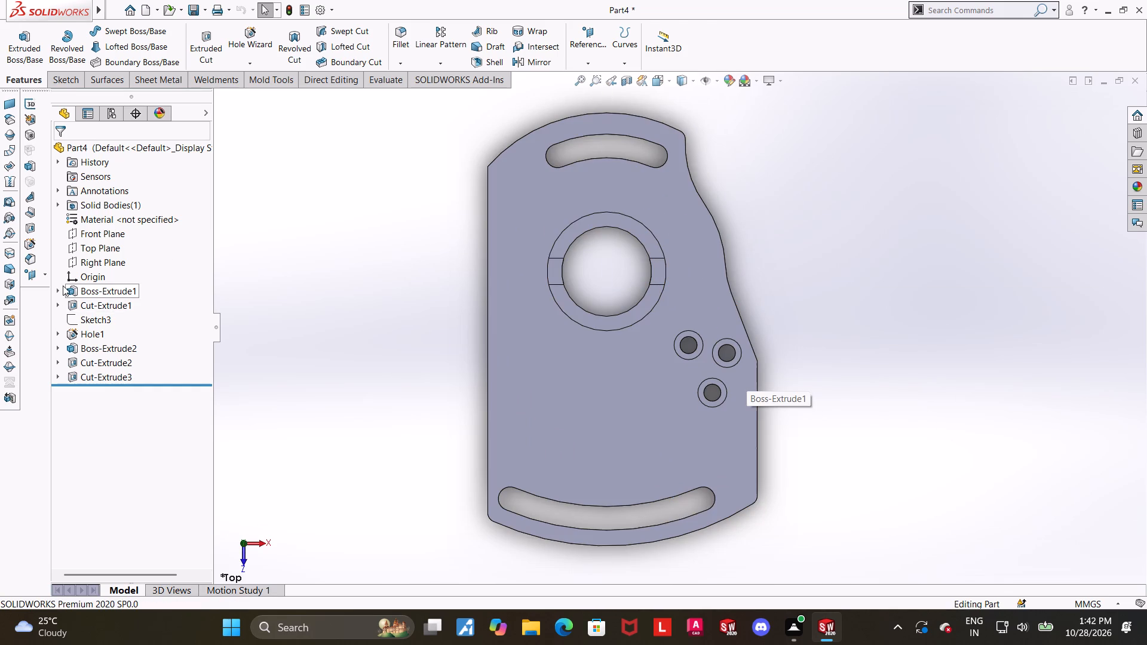
# Open the sketch of the base plate extrusion and examine the radius, angle and position dimensions along its curved upper edge.
pyautogui.click(59, 288)
pyautogui.click(97, 306)
pyautogui.click(105, 272)
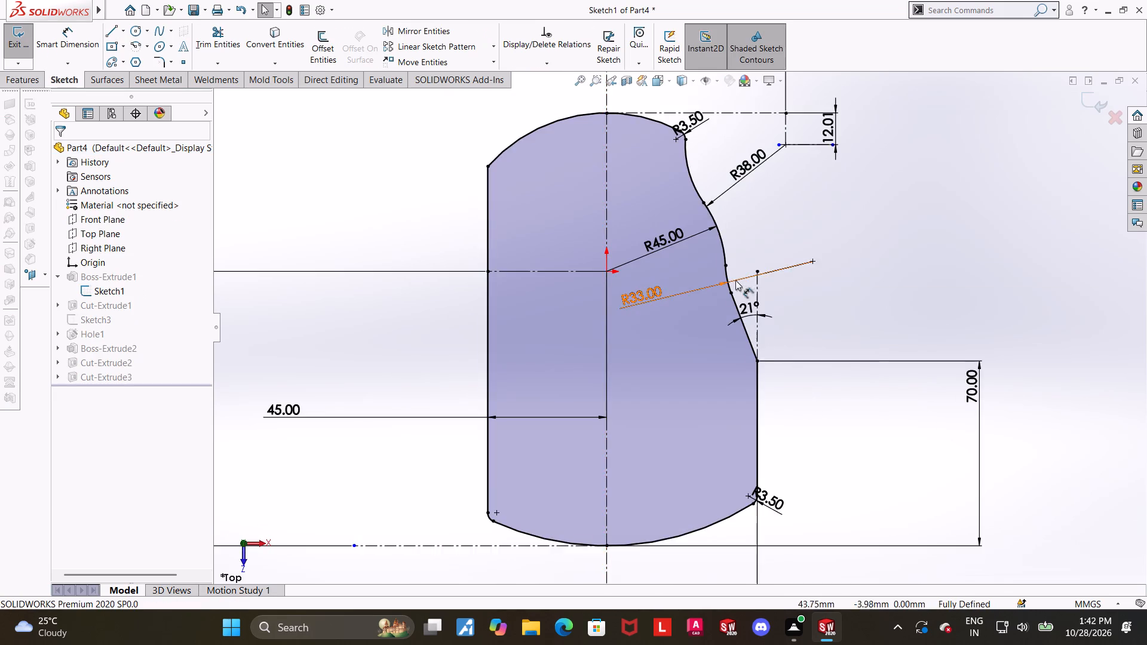
pyautogui.scroll(1, 739, 280)
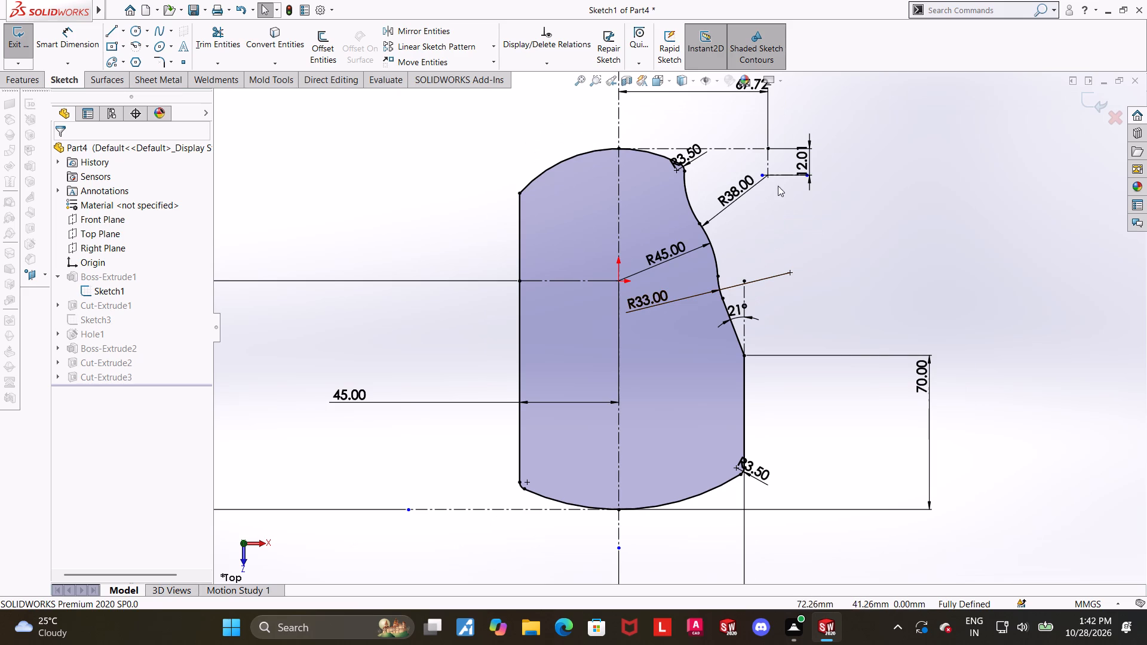
pyautogui.scroll(1, 775, 177)
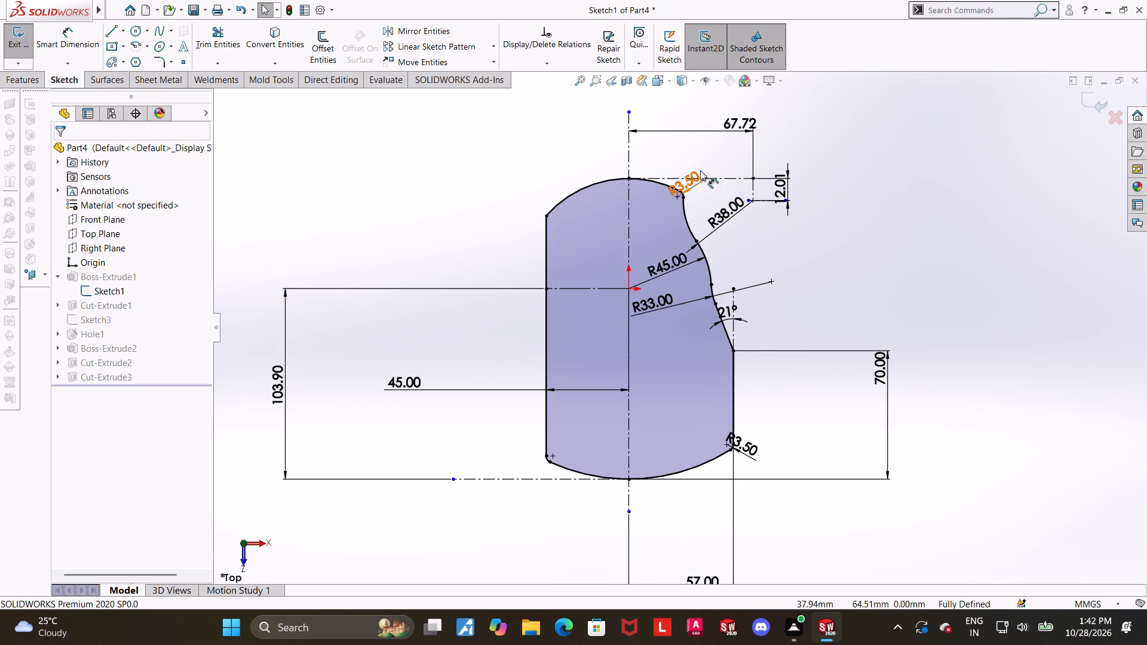
pyautogui.scroll(-4, 719, 225)
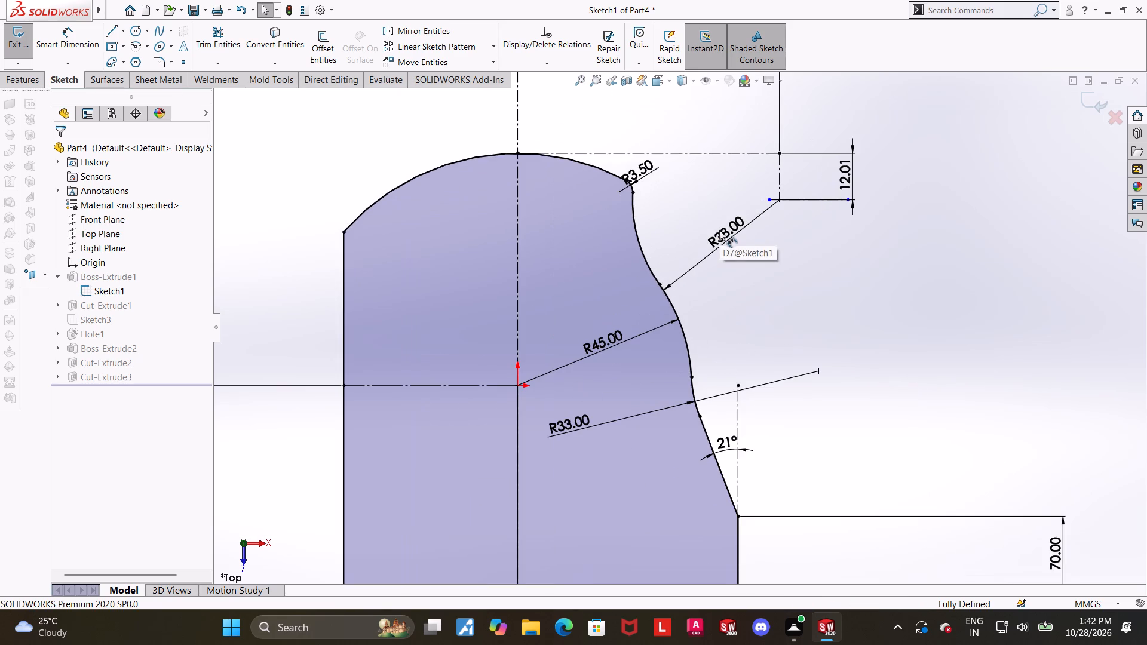
pyautogui.scroll(-4, 781, 203)
pyautogui.scroll(1, 756, 235)
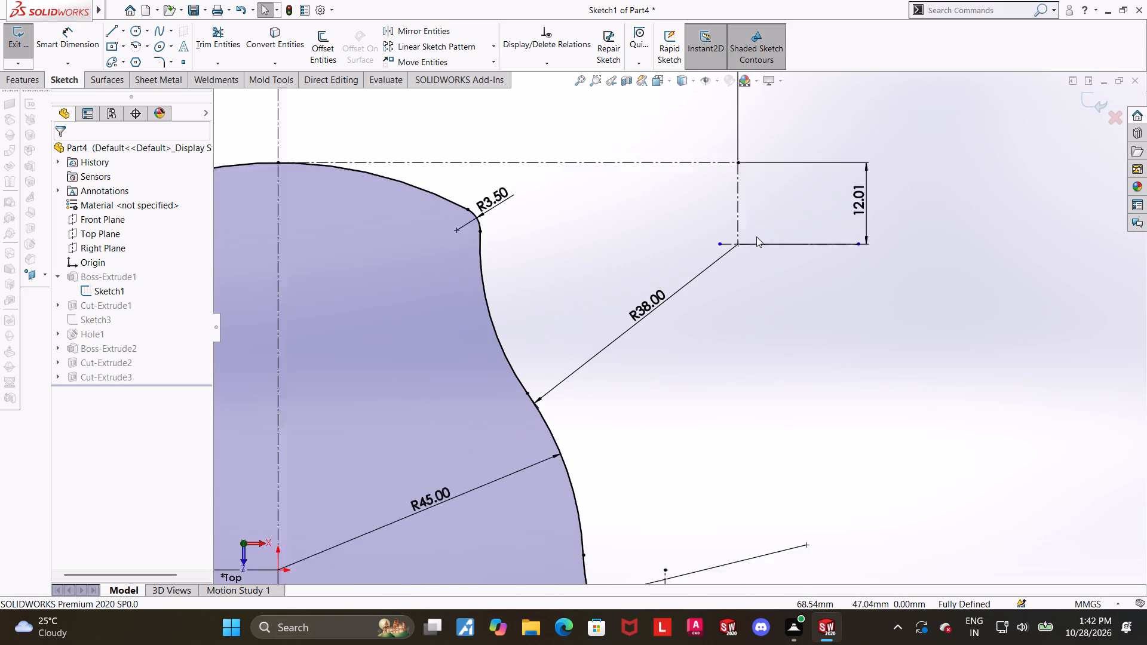
pyautogui.scroll(2, 756, 236)
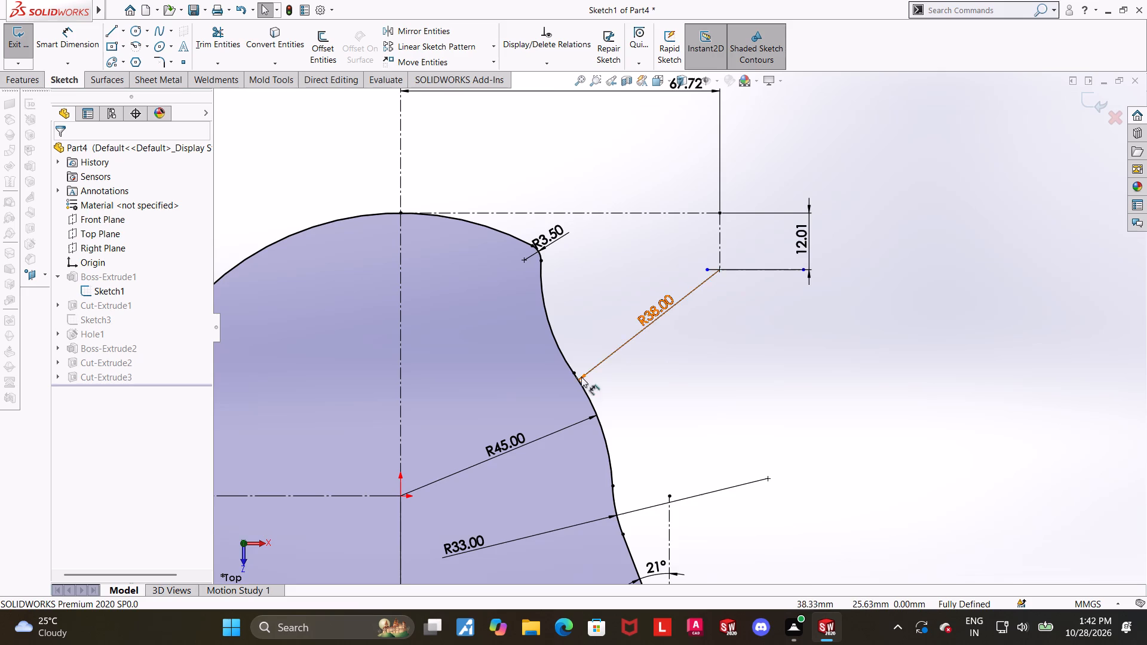
pyautogui.scroll(3, 620, 401)
pyautogui.scroll(-1, 650, 452)
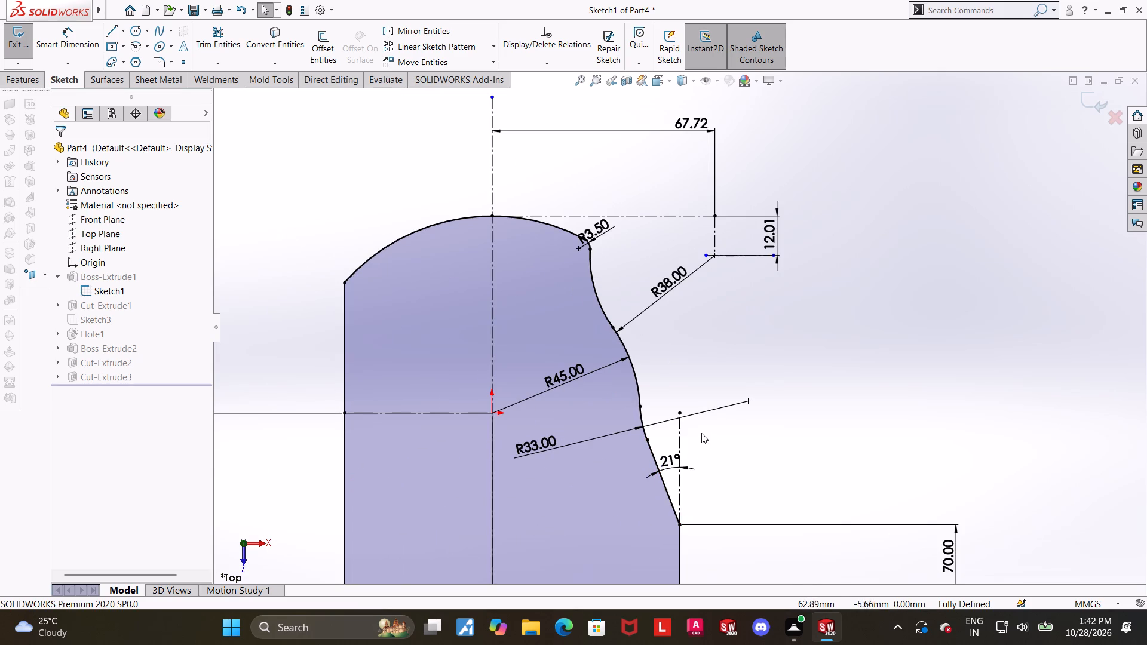
pyautogui.scroll(-1, 708, 436)
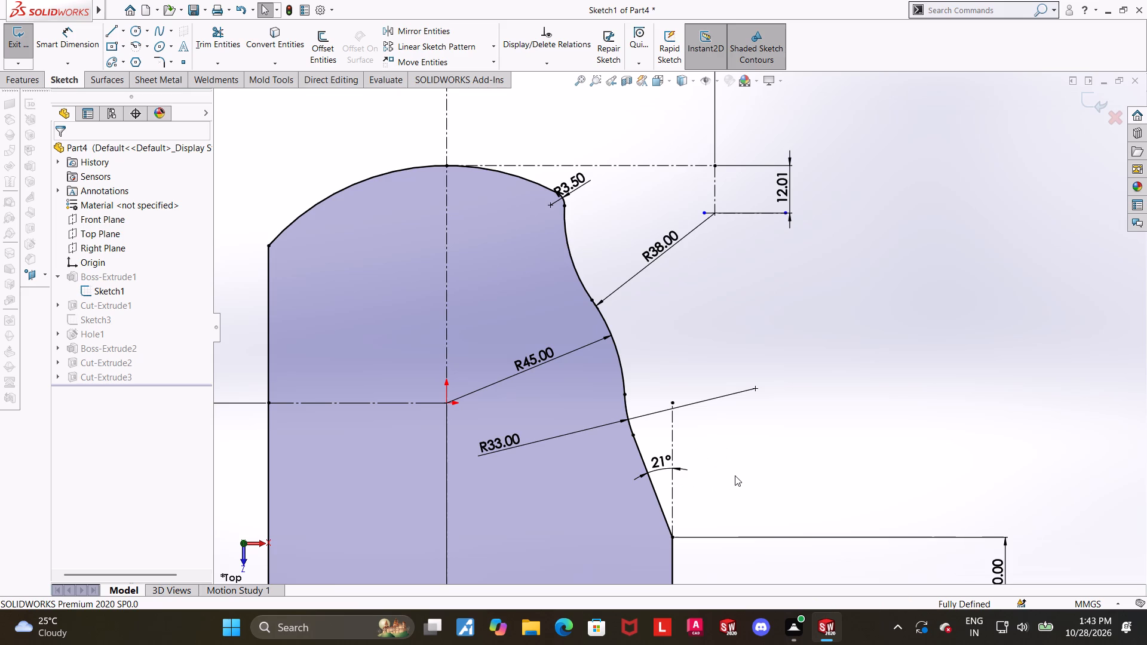
# Examine the overall width and height dimensions and the corner radii of the whole plate profile sketch.
pyautogui.scroll(4, 728, 470)
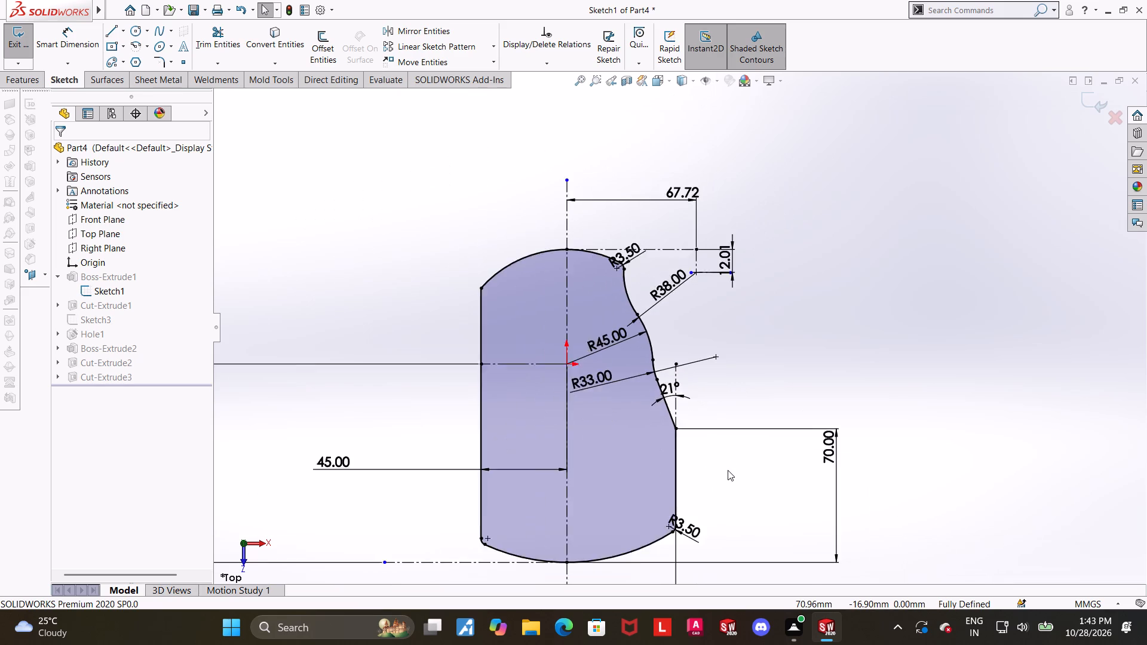
pyautogui.scroll(1, 728, 470)
pyautogui.scroll(-1, 749, 451)
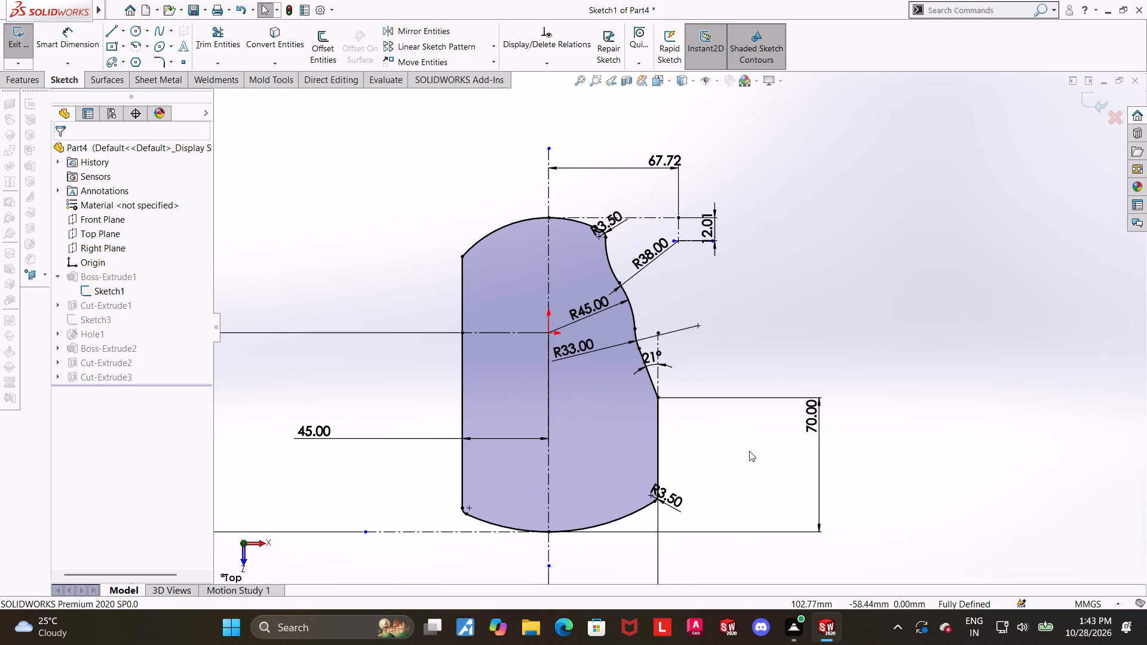
pyautogui.scroll(2, 749, 451)
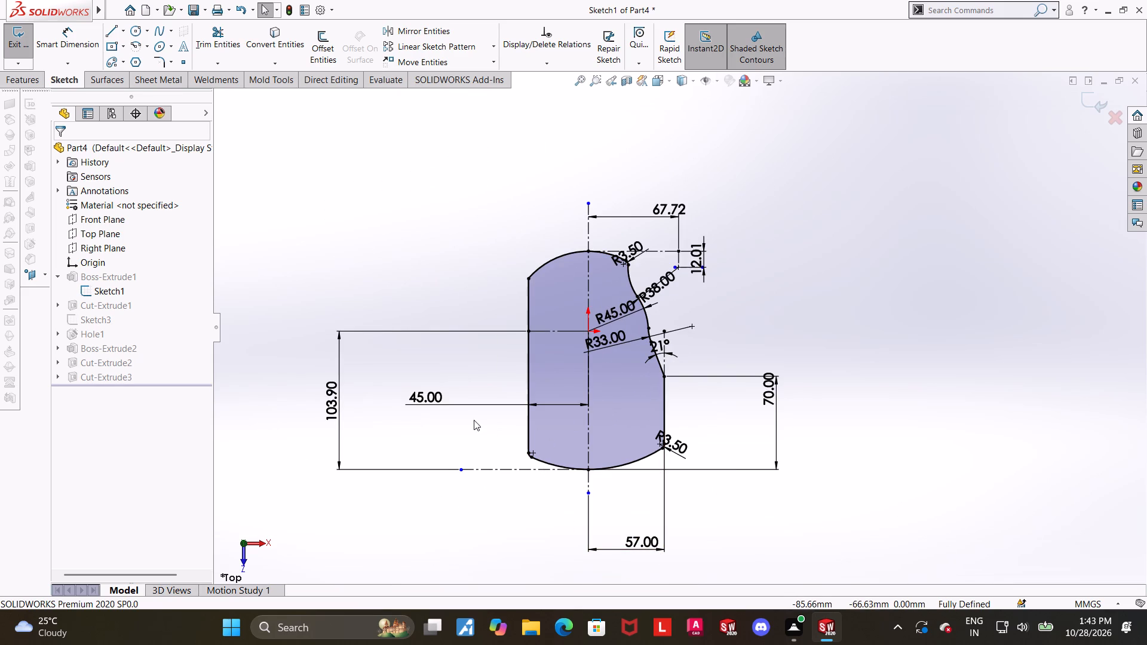
pyautogui.scroll(1, 438, 419)
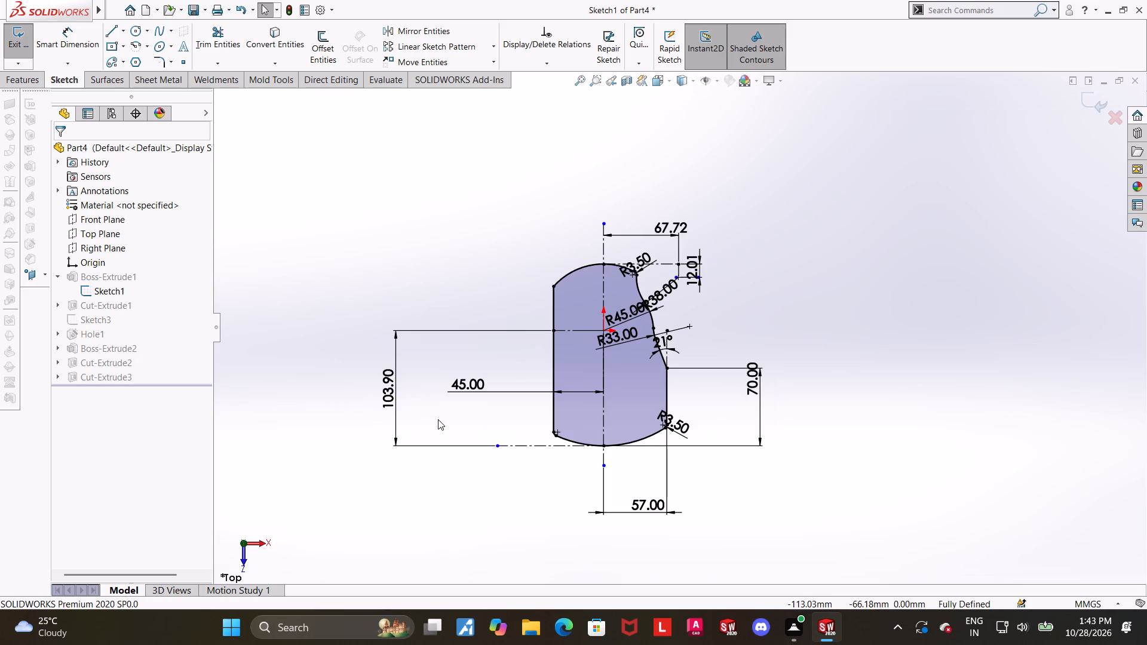
pyautogui.scroll(-3, 617, 376)
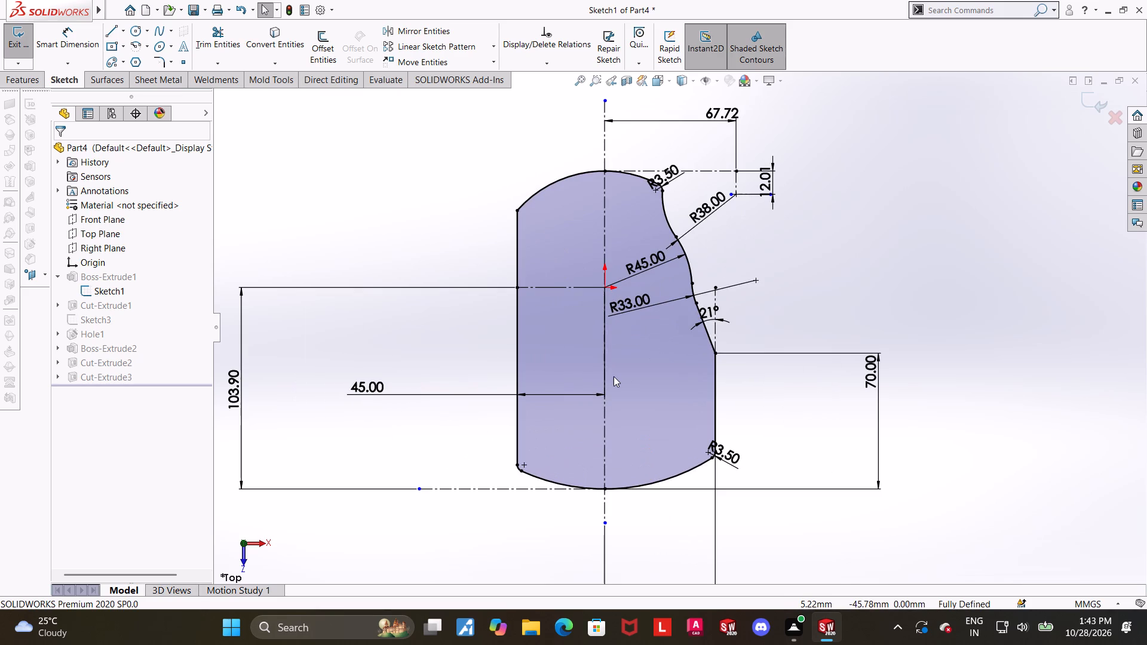
pyautogui.scroll(1, 614, 376)
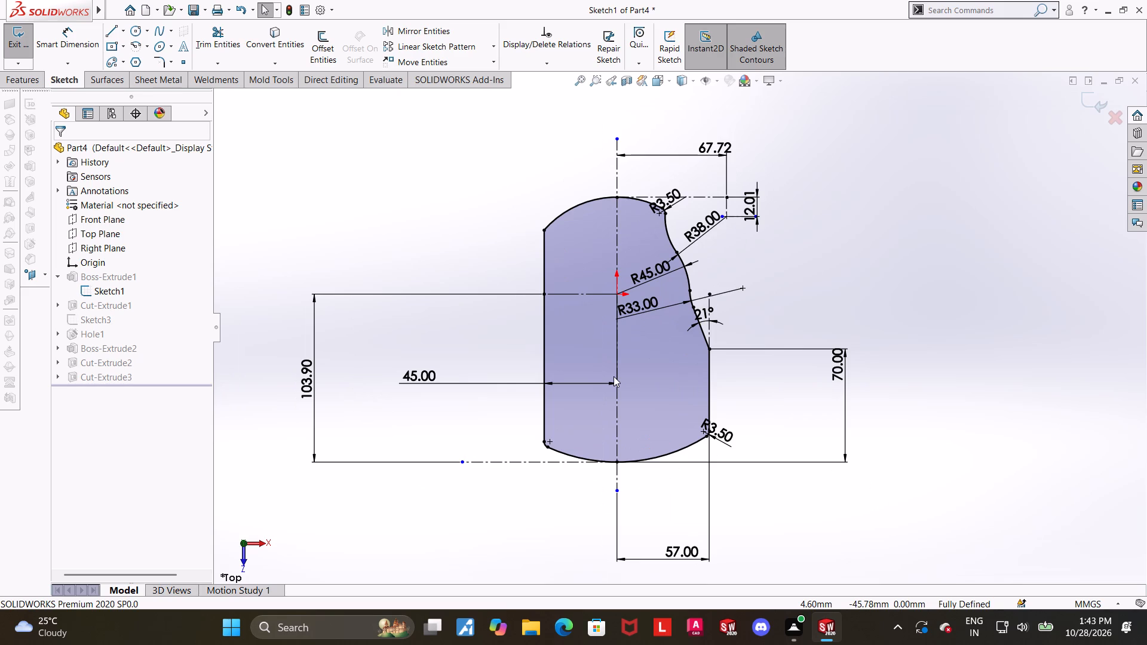
pyautogui.scroll(1, 614, 376)
pyautogui.scroll(-2, 646, 320)
pyautogui.scroll(3, 675, 295)
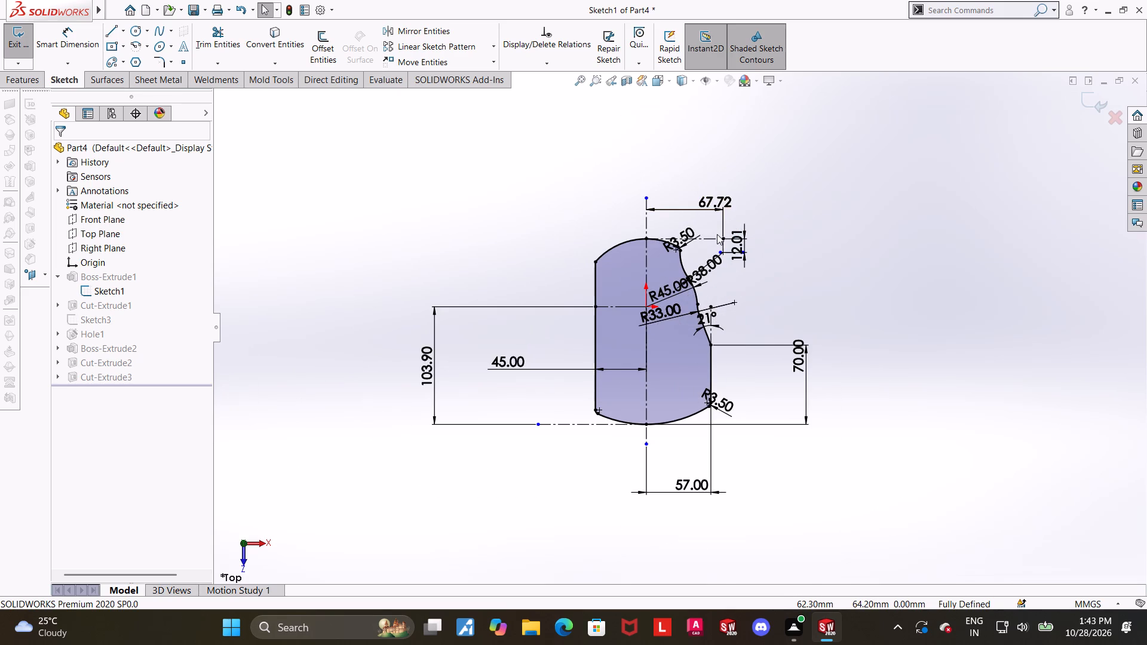
# Recheck the arc centre offsets, edge radii and lower profile dimensions of the plate sketch, and exit the sketch.
pyautogui.scroll(-2, 758, 216)
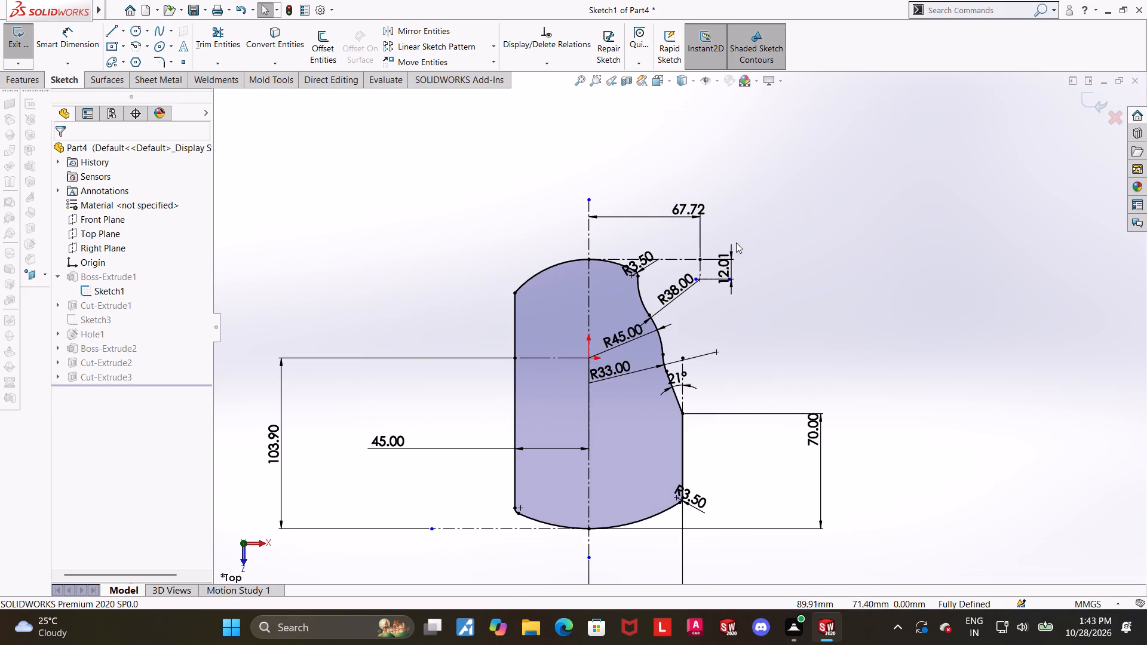
pyautogui.scroll(-3, 707, 279)
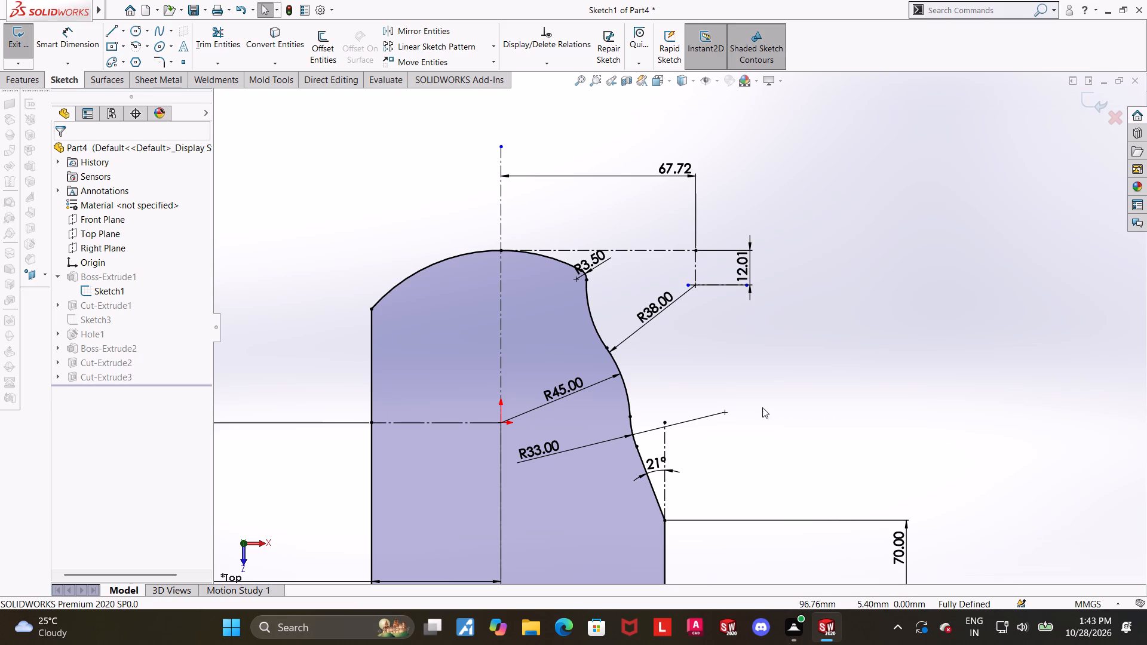
pyautogui.scroll(-7, 380, 300)
pyautogui.scroll(8, 569, 364)
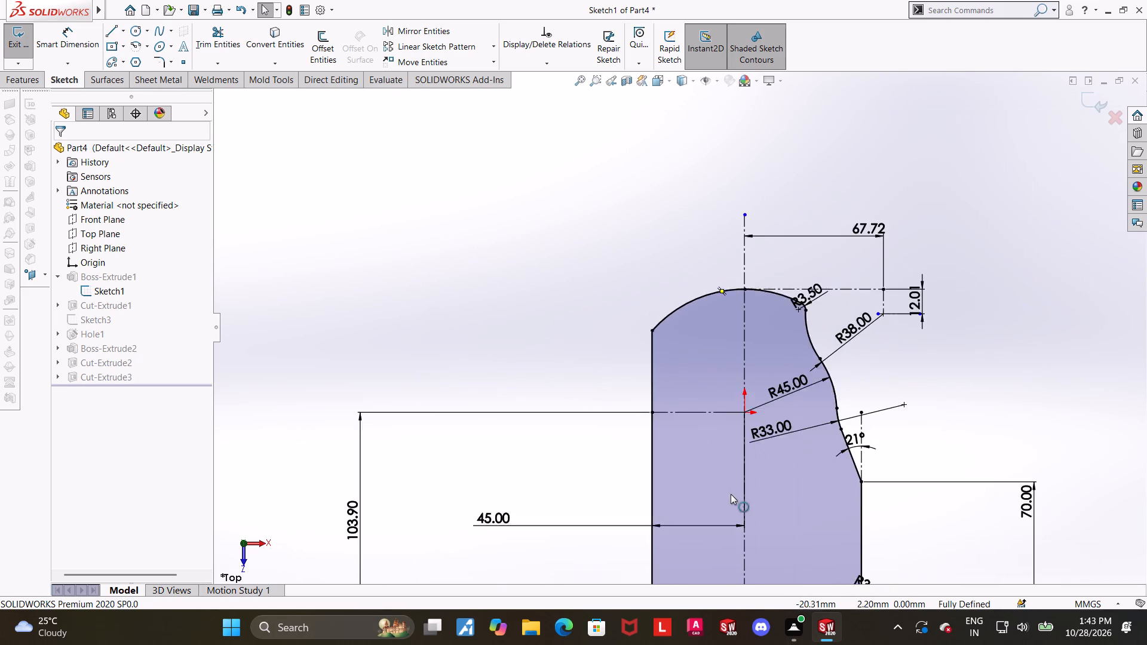
pyautogui.scroll(7, 731, 494)
pyautogui.scroll(-4, 751, 474)
pyautogui.scroll(1, 716, 350)
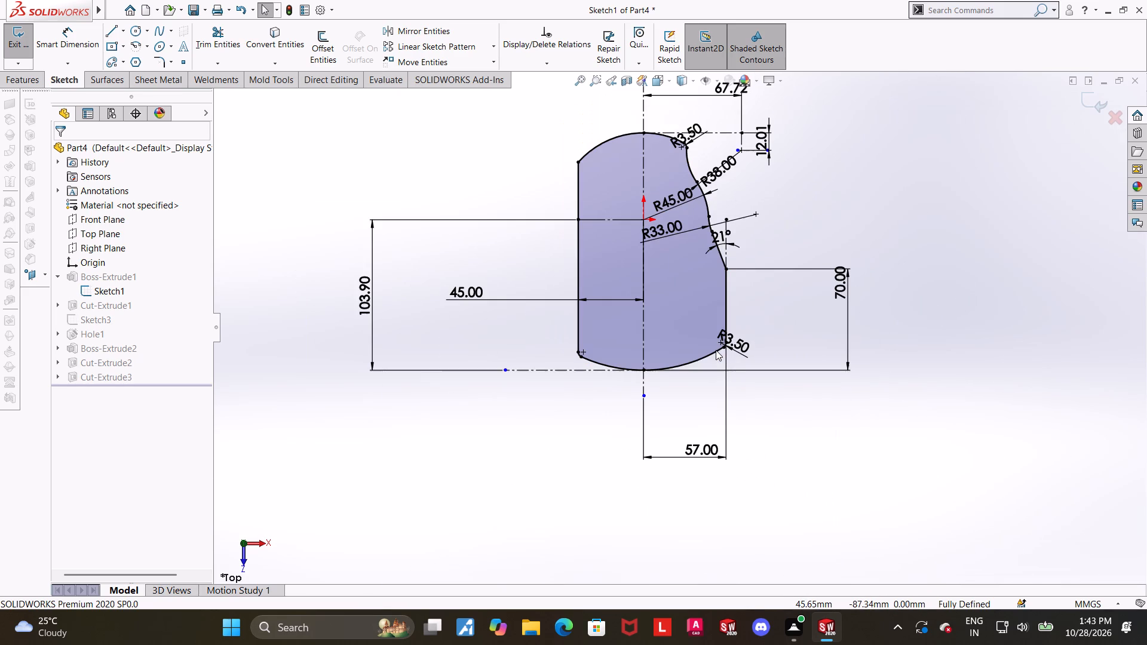
pyautogui.scroll(-1, 693, 191)
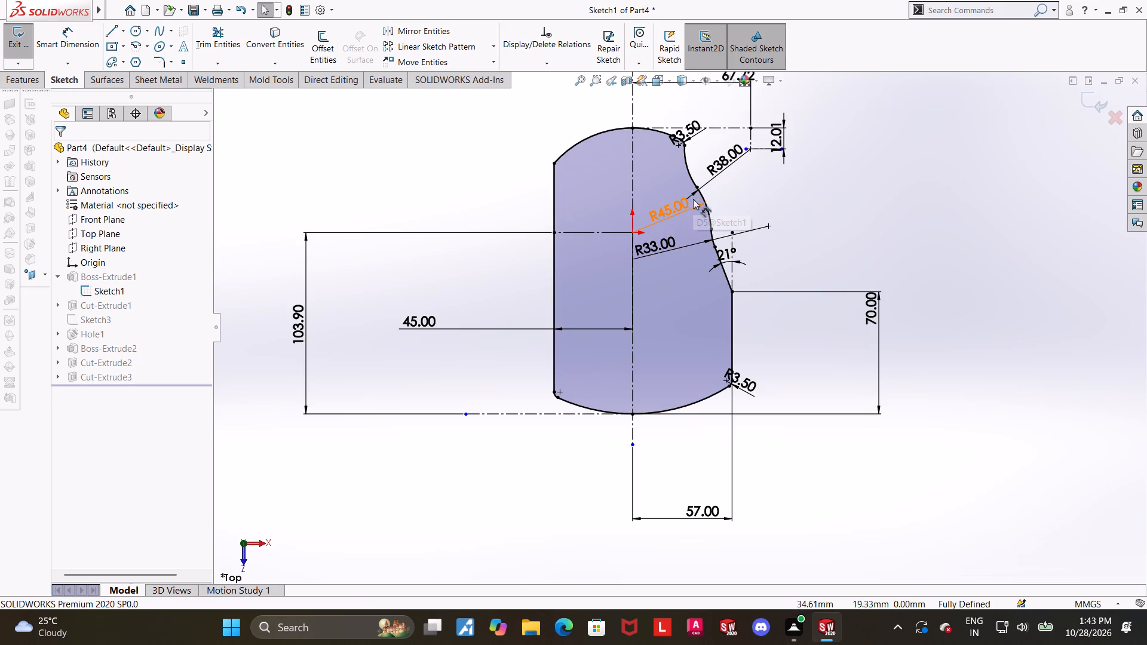
pyautogui.scroll(-3, 692, 204)
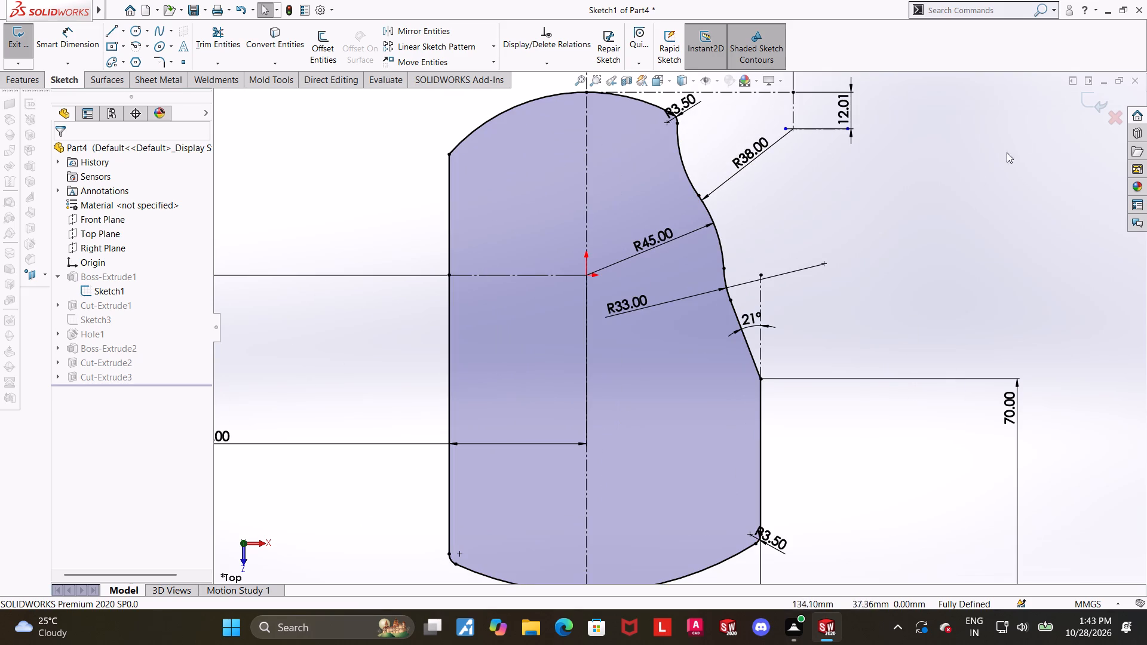
pyautogui.click(1088, 98)
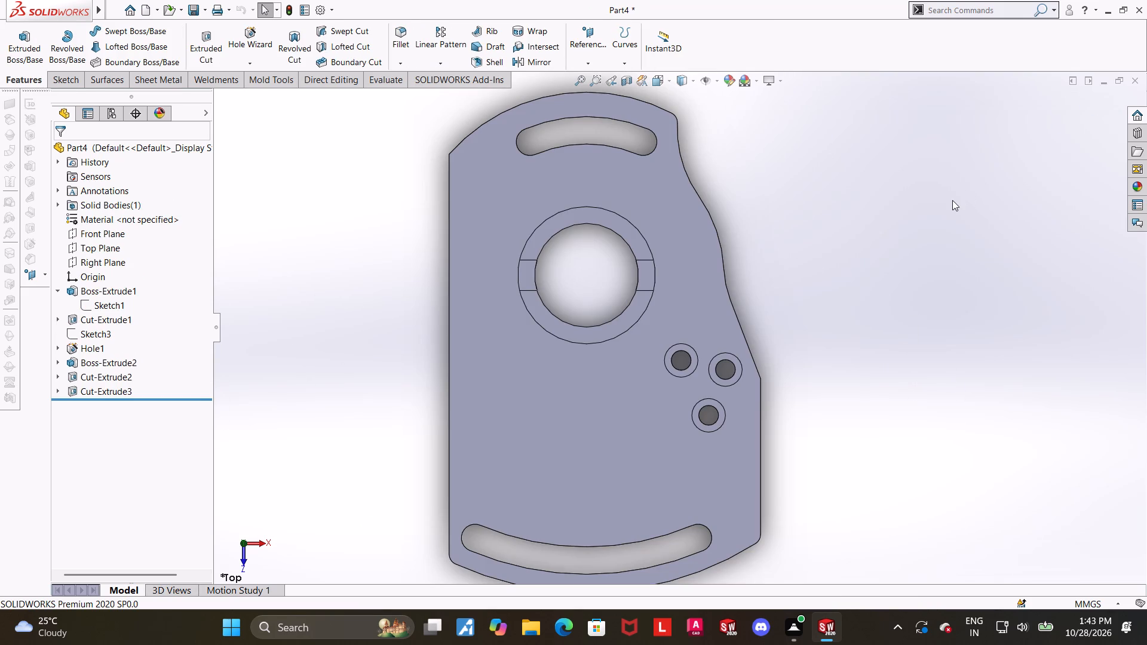
# Examine the whole part in the isometric view and from above with the plate turned lengthwise.
pyautogui.hotkey('ctrl', '7')
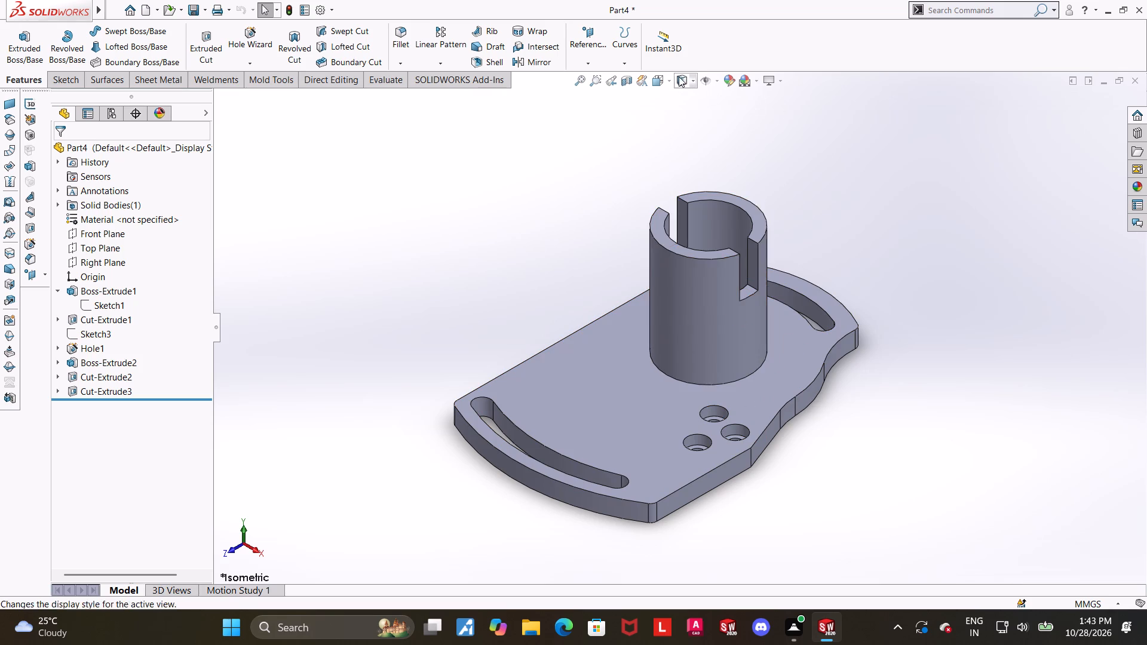
pyautogui.click(660, 81)
pyautogui.click(537, 303)
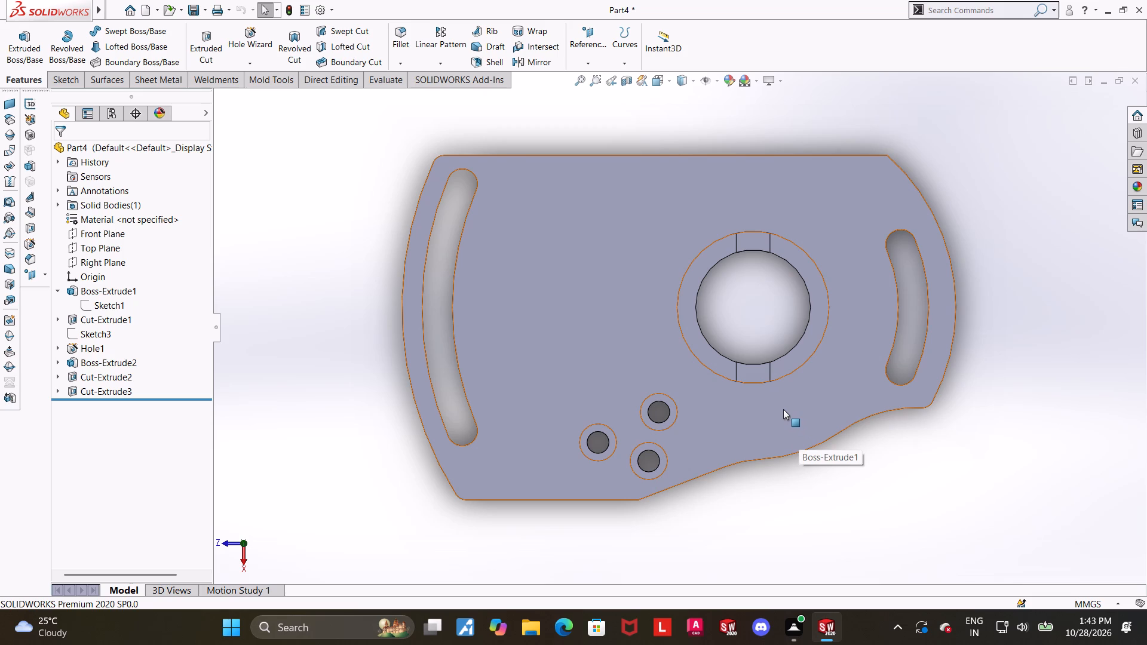
pyautogui.hotkey('ctrl', '7')
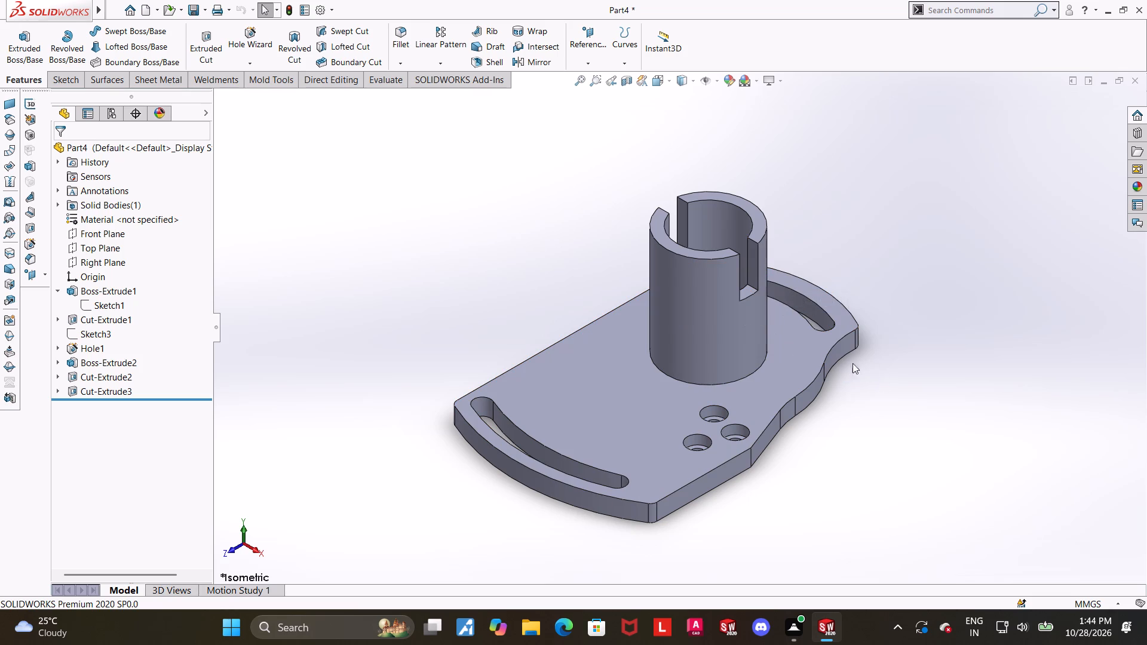
# Measure the distance between the two facing side walls of the slot in the boss.
pyautogui.scroll(-4, 790, 264)
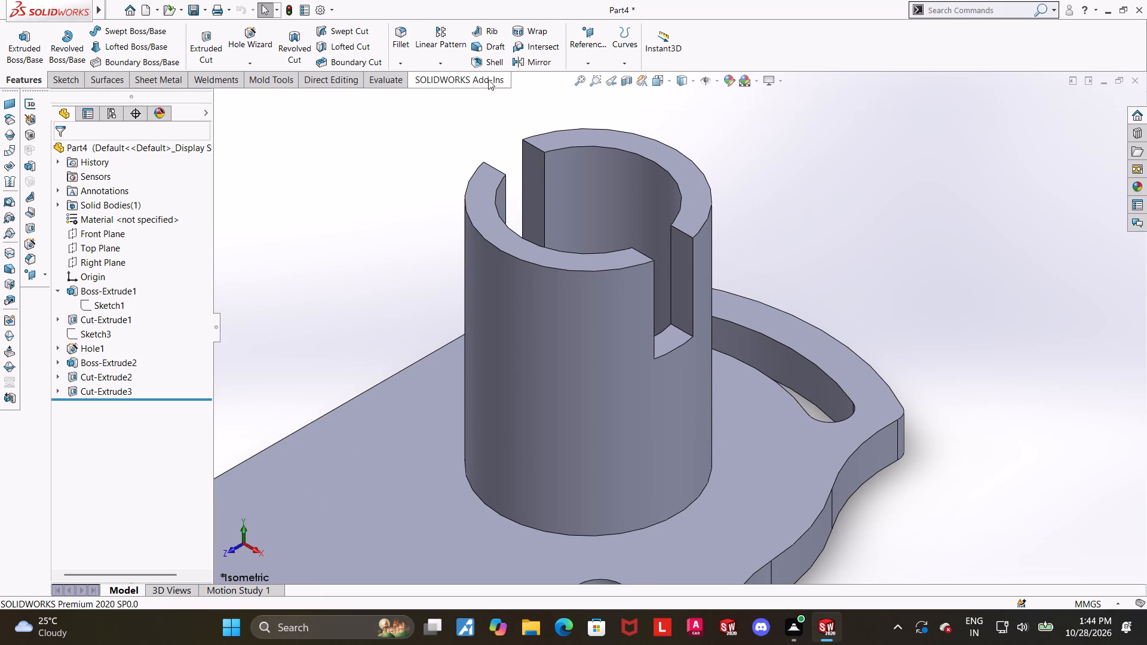
pyautogui.click(404, 79)
pyautogui.click(139, 38)
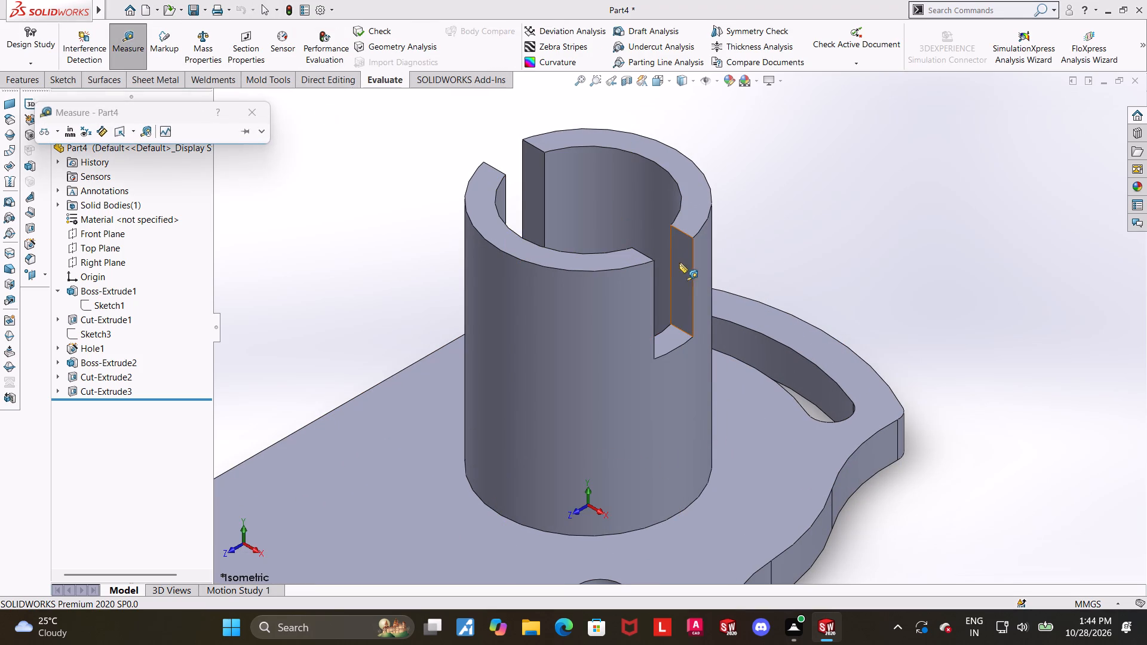
pyautogui.click(688, 275)
pyautogui.moveTo(716, 269); pyautogui.dragTo(651, 325, button='middle')
pyautogui.click(649, 325)
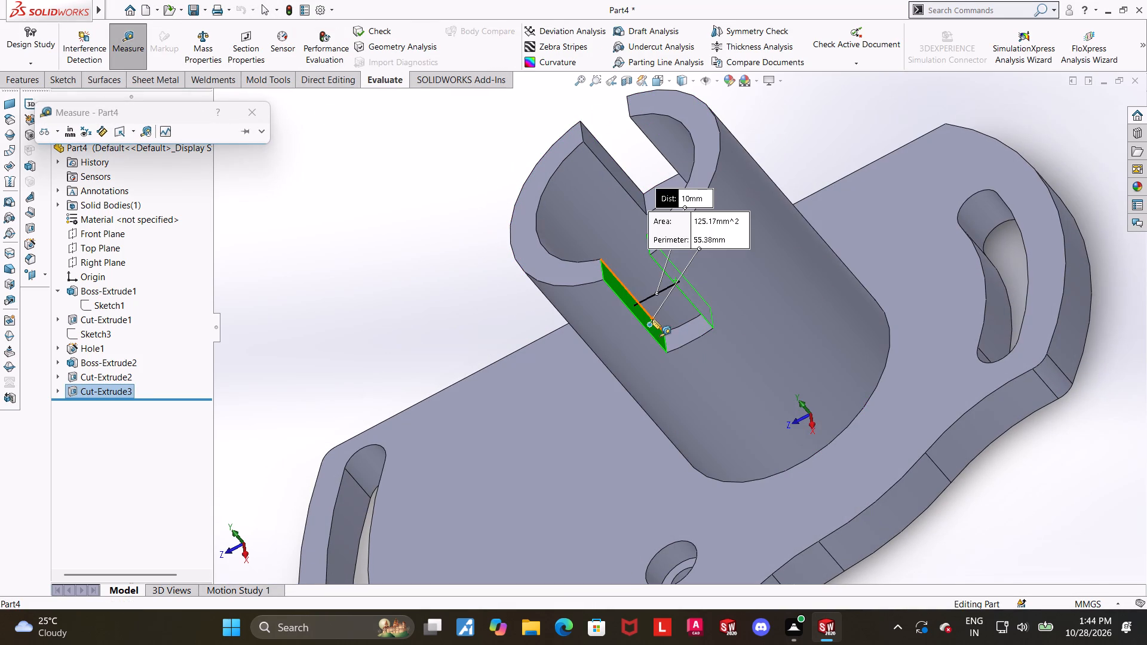
pyautogui.press('Escape')
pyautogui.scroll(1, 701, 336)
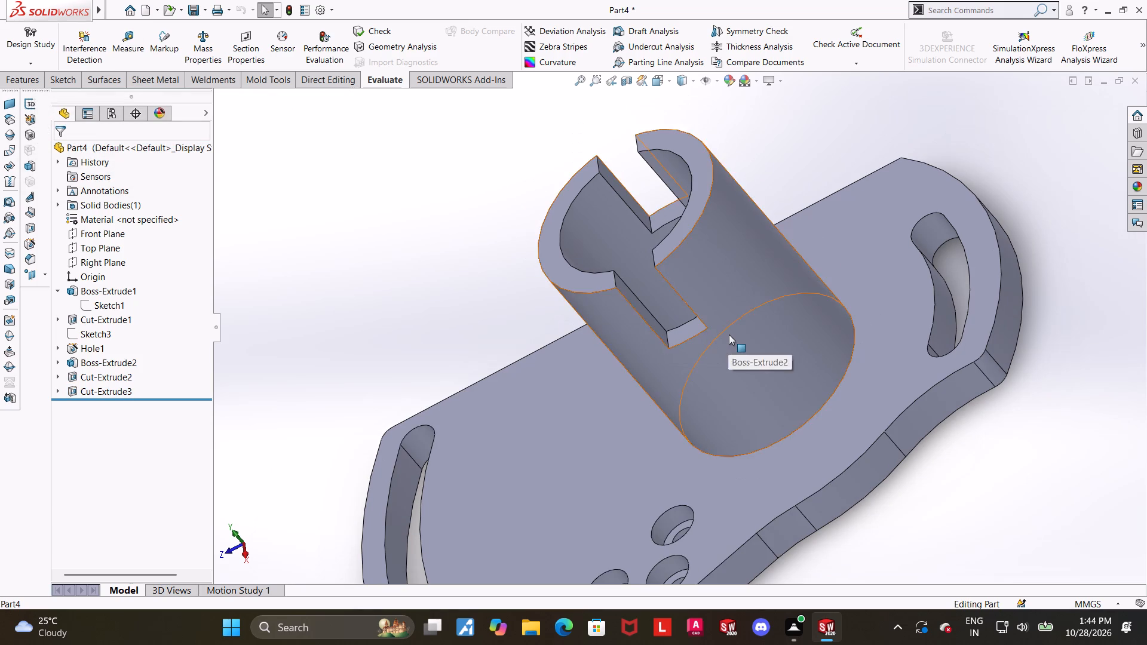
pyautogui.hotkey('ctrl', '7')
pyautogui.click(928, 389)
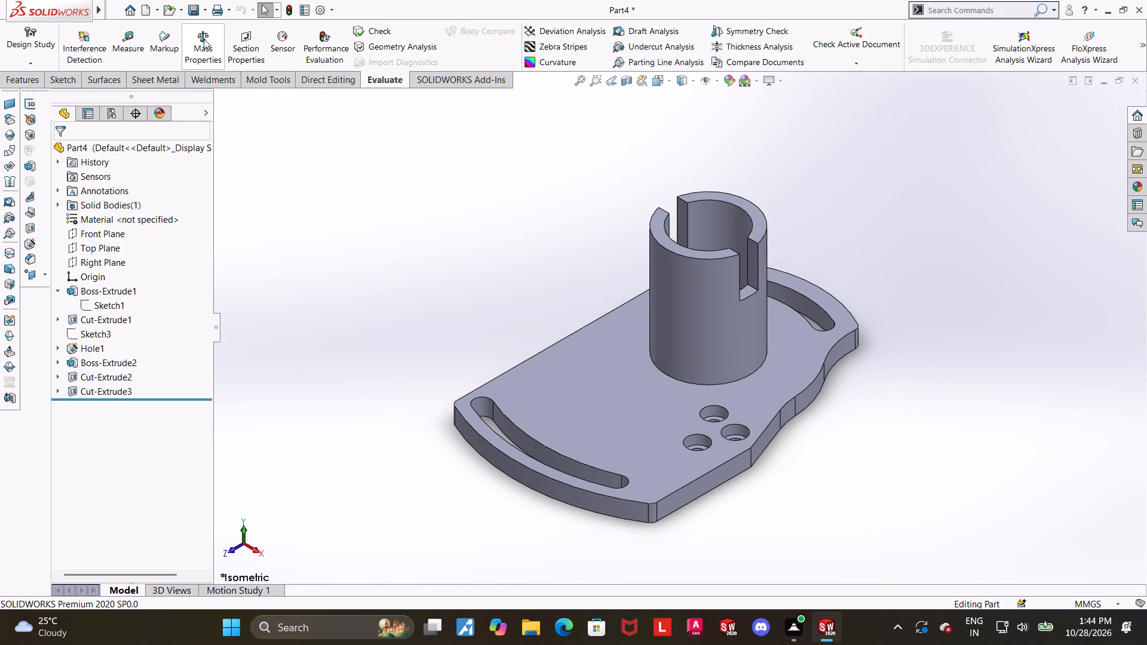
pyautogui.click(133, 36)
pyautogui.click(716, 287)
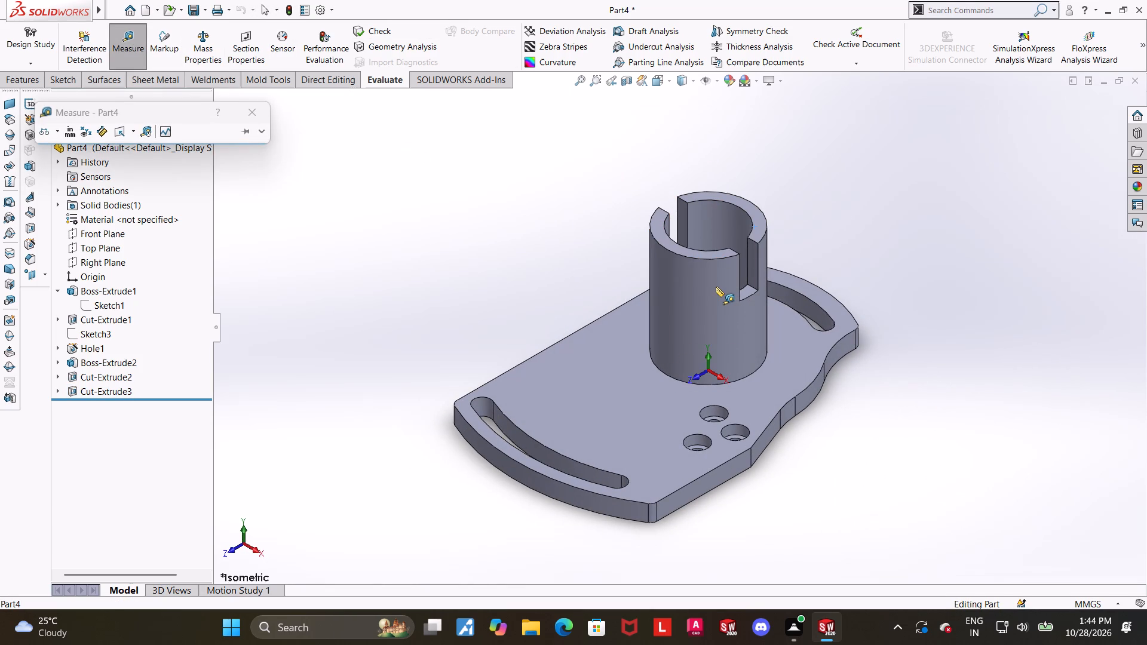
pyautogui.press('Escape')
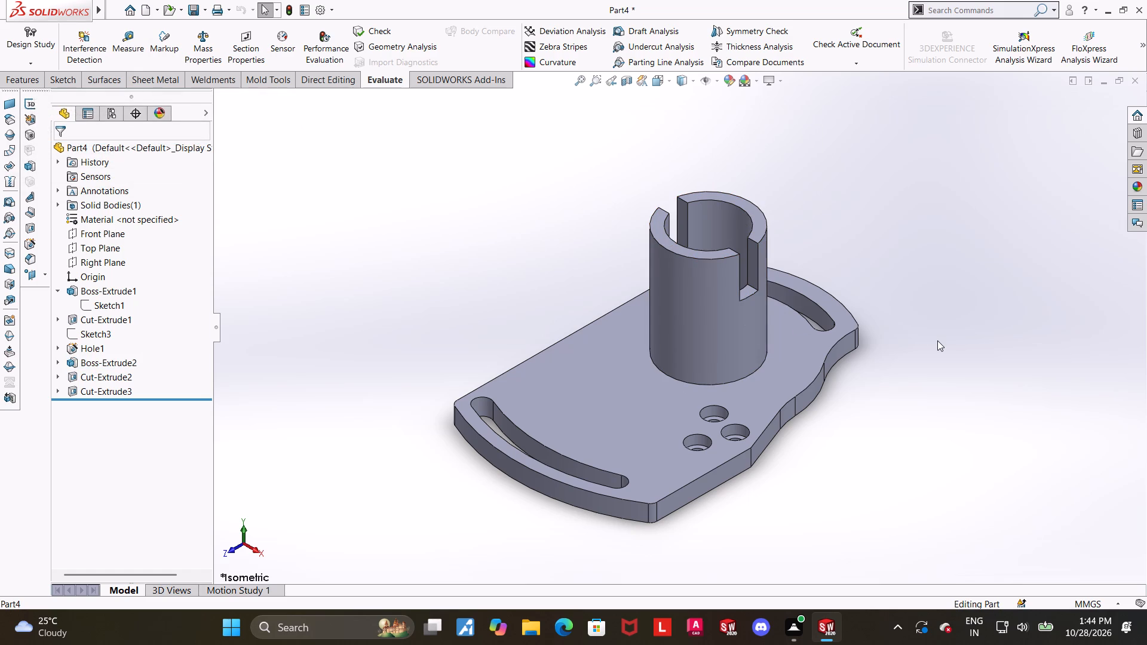
# Measure the distance from the plate's underside to the counterbore floor of the hole nearest the boss.
pyautogui.scroll(-1, 823, 325)
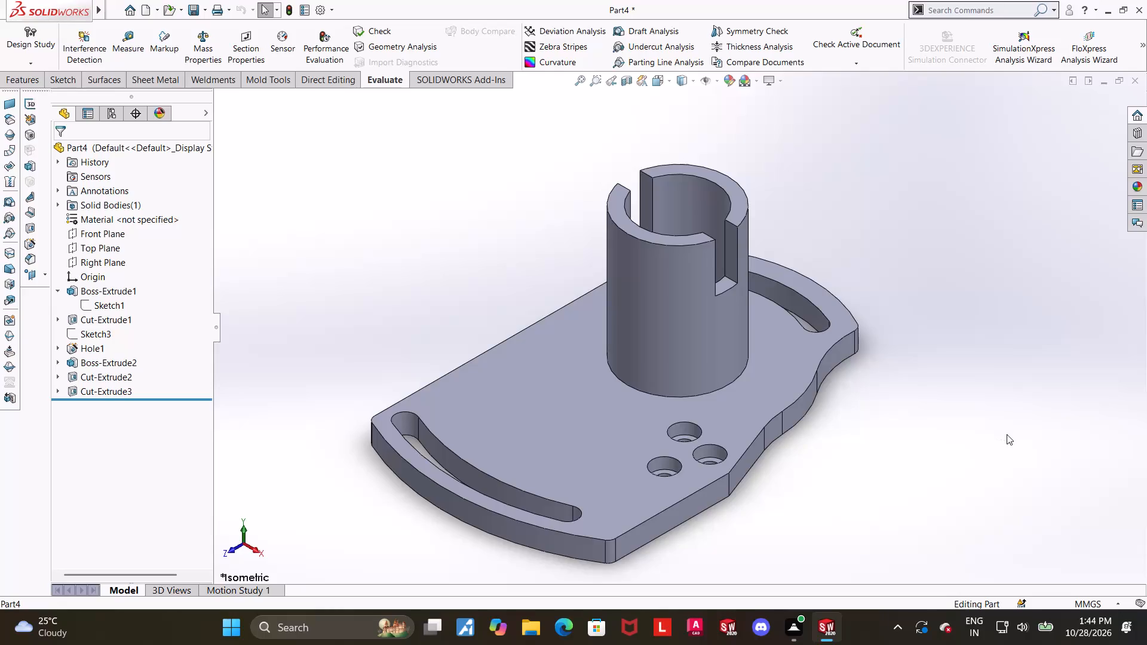
pyautogui.scroll(-4, 688, 485)
pyautogui.moveTo(774, 502); pyautogui.dragTo(763, 281, button='middle')
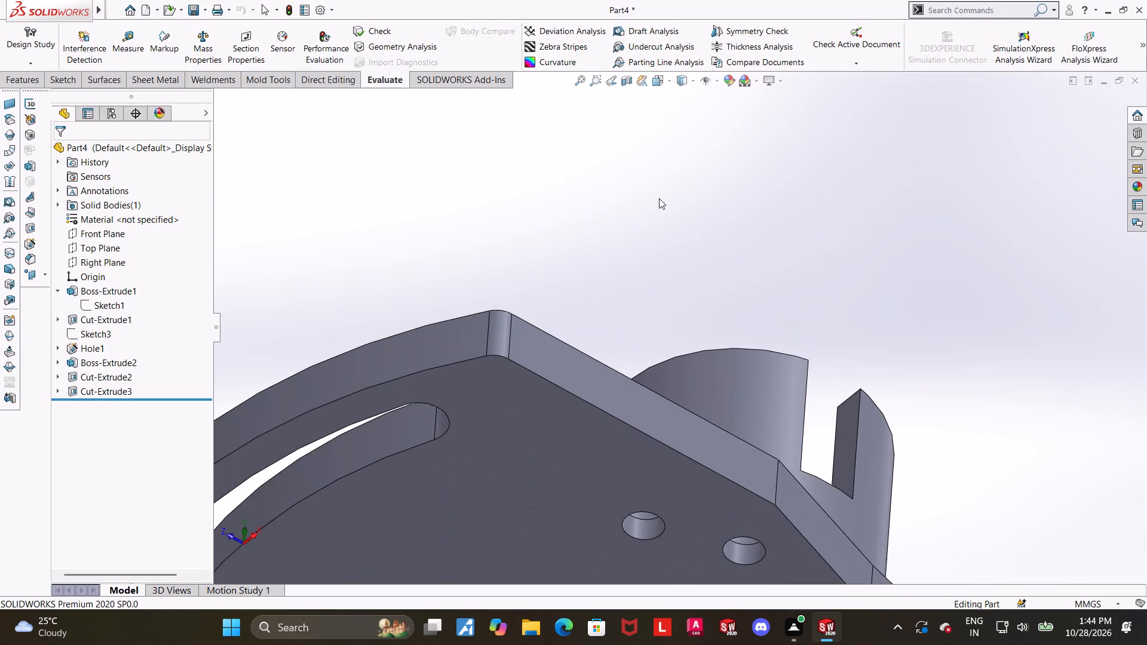
pyautogui.click(133, 38)
pyautogui.click(665, 489)
pyautogui.moveTo(765, 348); pyautogui.dragTo(765, 348, button='middle')
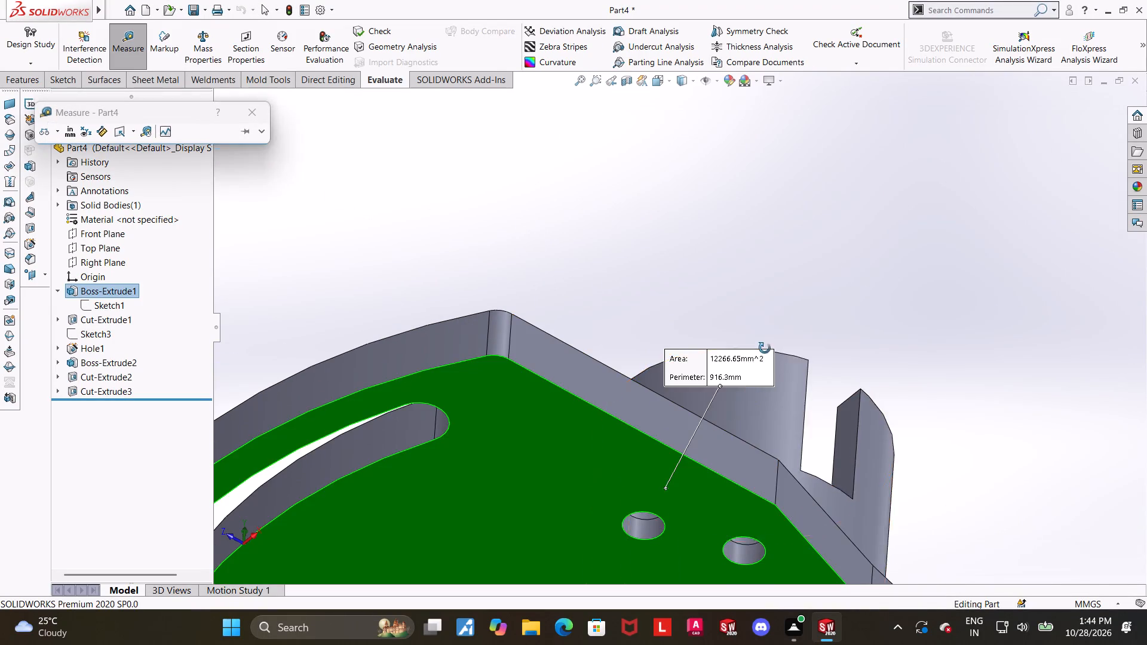
pyautogui.moveTo(765, 348); pyautogui.dragTo(747, 472, button='middle')
pyautogui.scroll(4, 749, 484)
pyautogui.scroll(1, 765, 436)
pyautogui.moveTo(759, 427); pyautogui.dragTo(749, 566, button='middle')
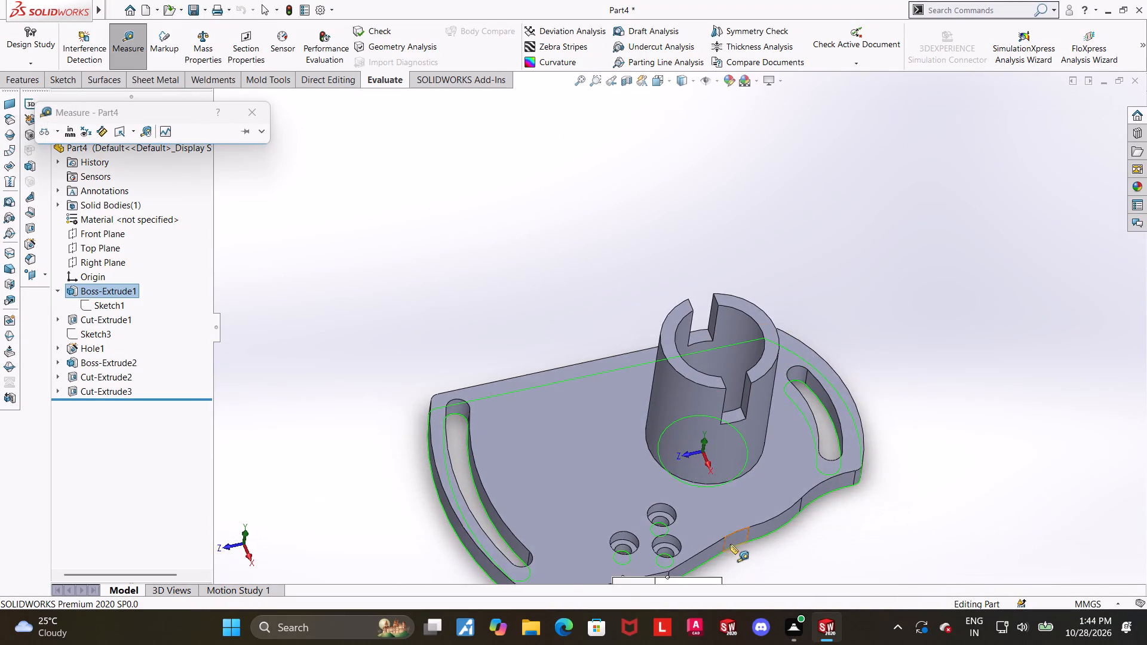
pyautogui.scroll(-3, 697, 539)
pyautogui.click(648, 465)
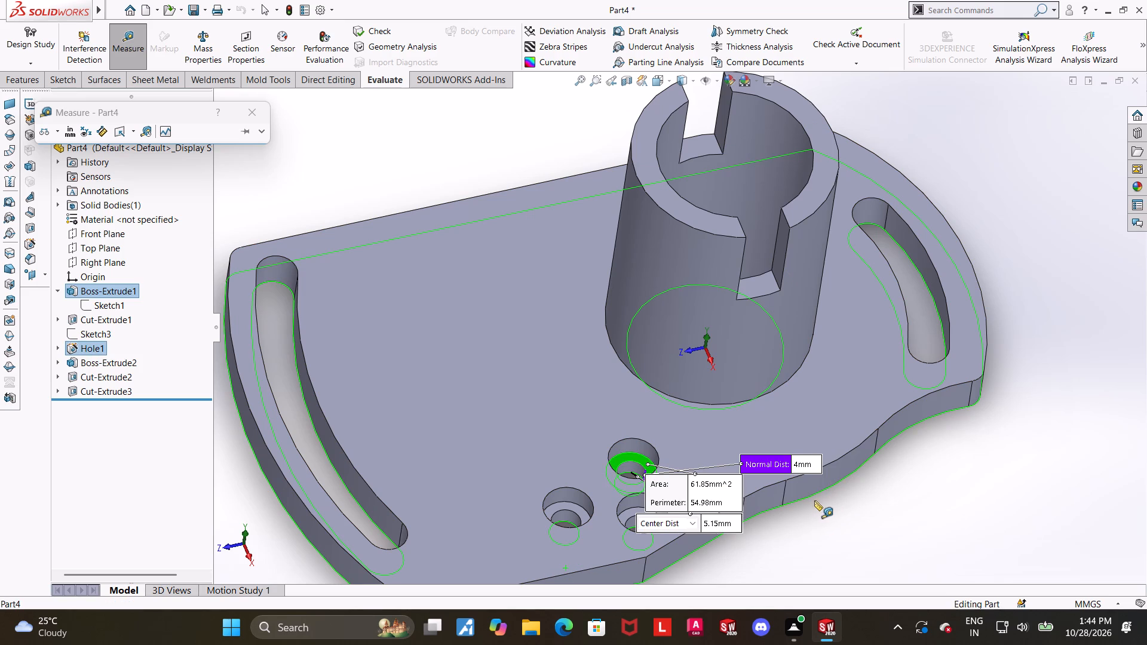
pyautogui.press('Escape')
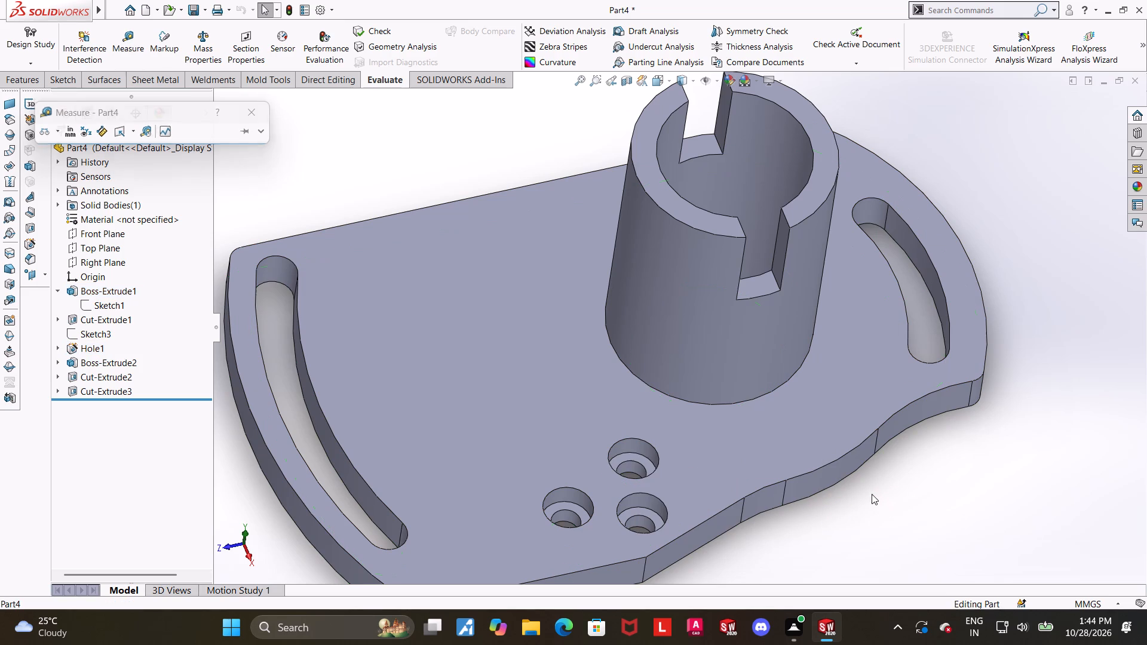
pyautogui.hotkey('ctrl', '7')
pyautogui.click(915, 475)
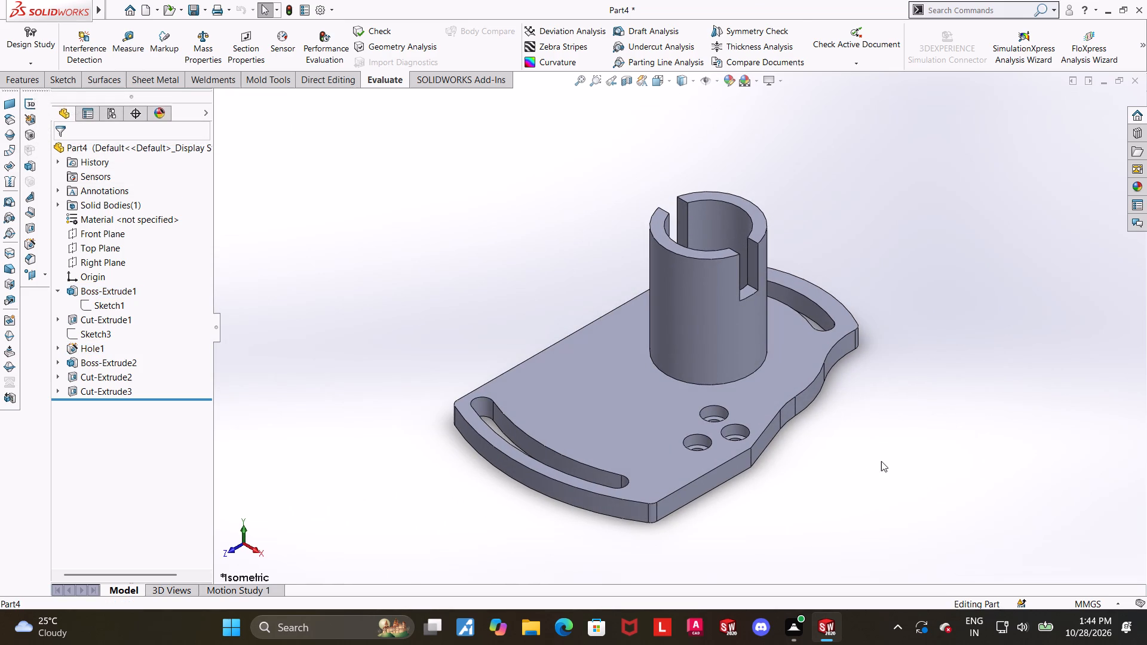
# Open the arc-slot sketch under Cut-Extrude1 and examine the radius, angle and width dimensions of the longer slot.
pyautogui.scroll(-2, 475, 466)
pyautogui.moveTo(536, 346); pyautogui.dragTo(594, 351, button='middle')
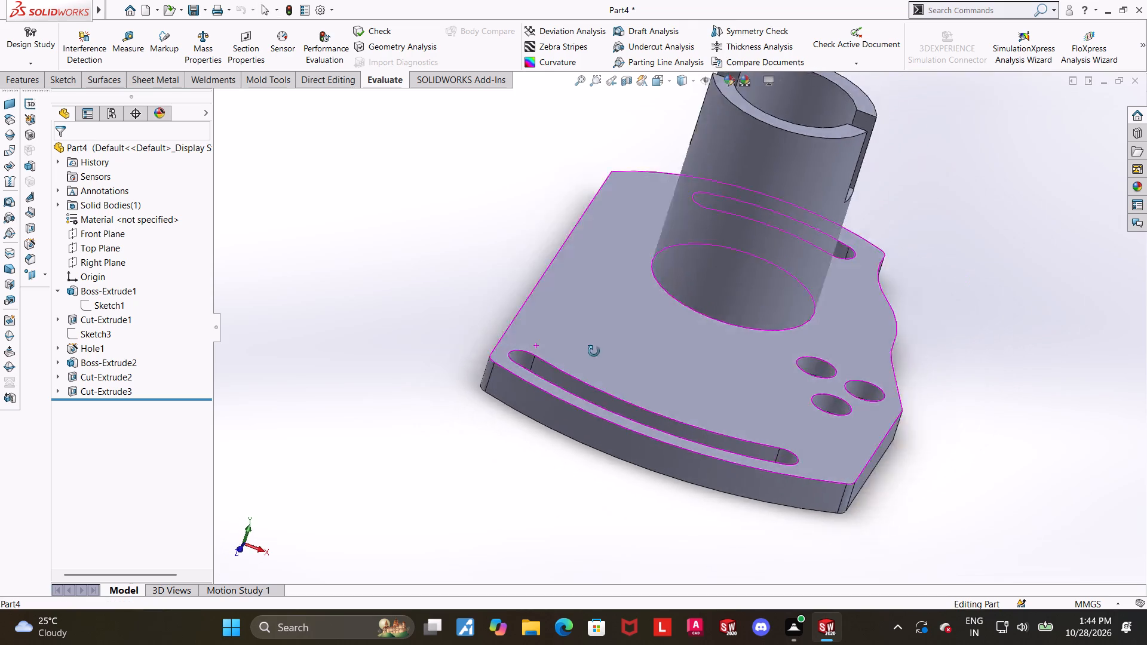
pyautogui.moveTo(594, 351); pyautogui.dragTo(574, 480, button='middle')
pyautogui.scroll(5, 555, 412)
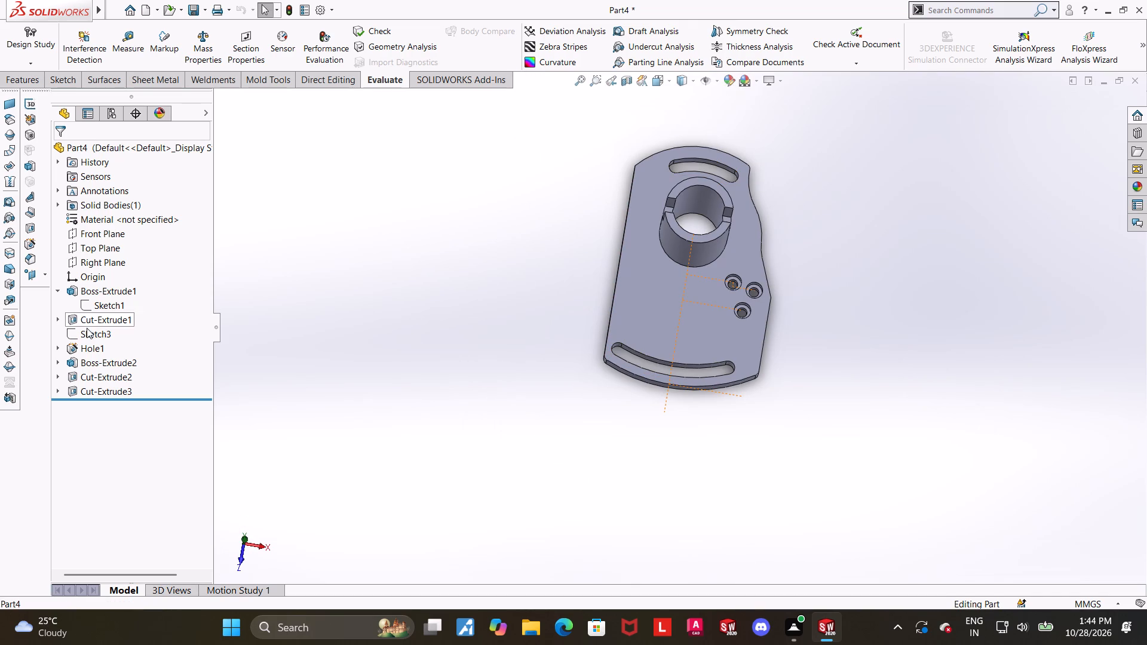
pyautogui.click(87, 328)
pyautogui.click(57, 322)
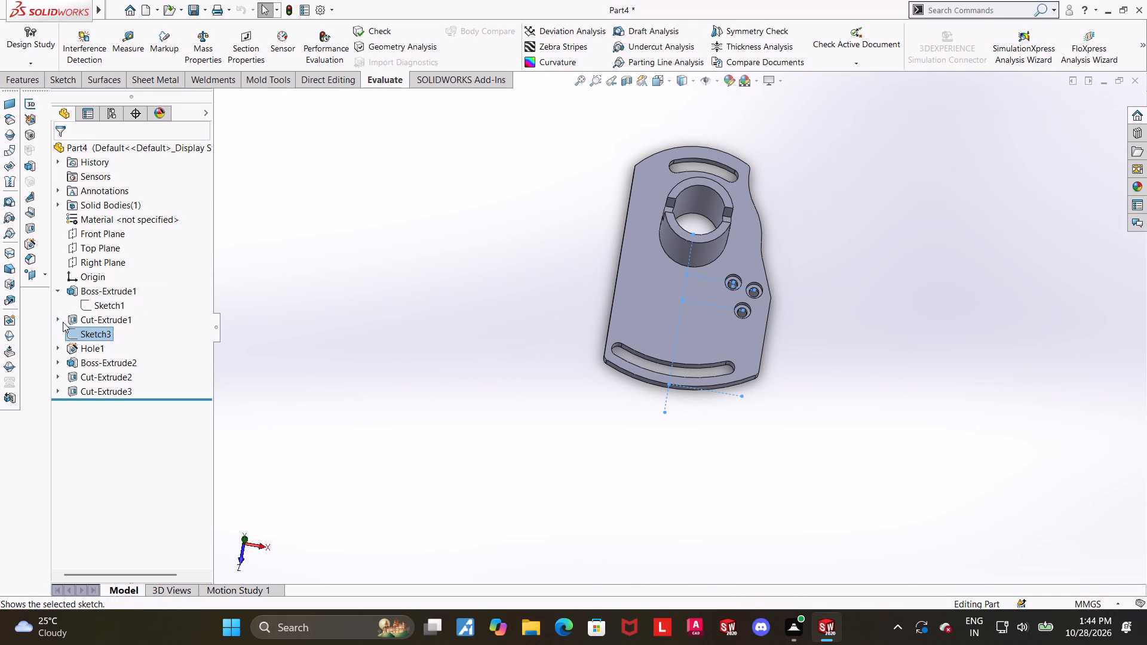
pyautogui.click(76, 331)
pyautogui.click(87, 331)
pyautogui.click(127, 316)
pyautogui.click(104, 337)
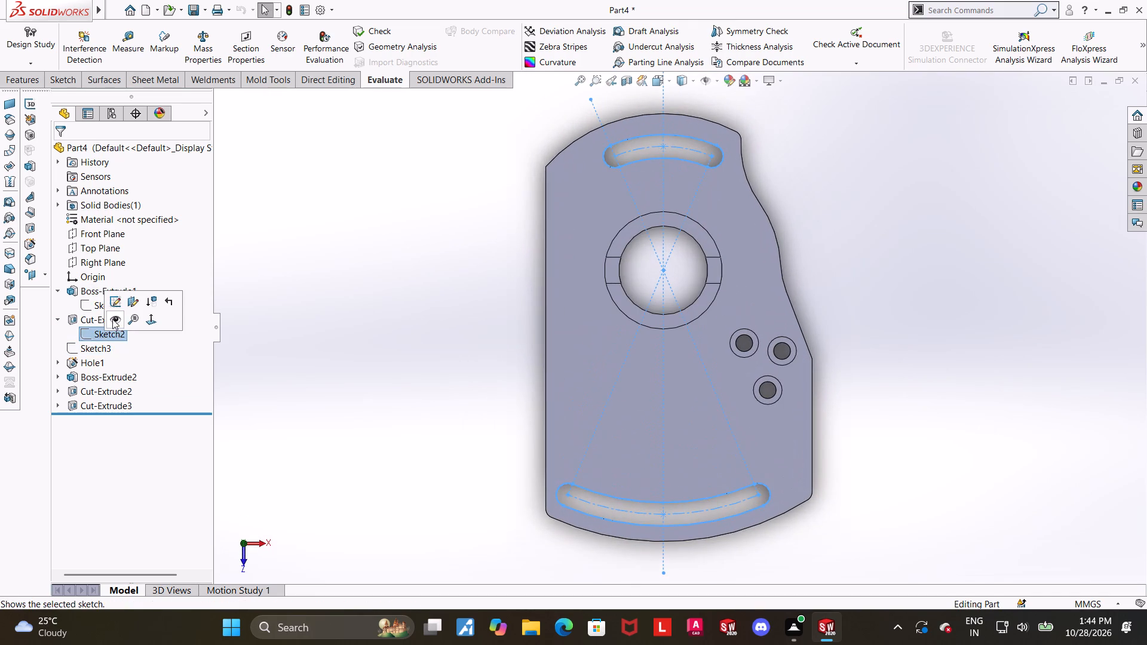
pyautogui.click(112, 305)
pyautogui.scroll(2, 968, 414)
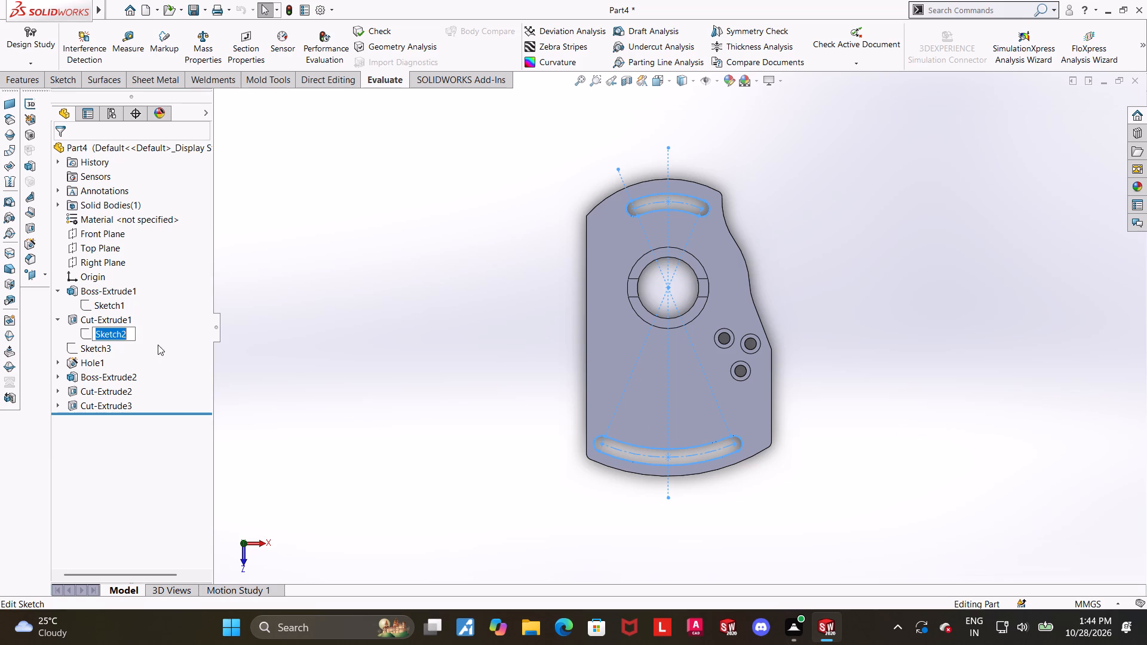
pyautogui.click(311, 337)
pyautogui.click(107, 330)
pyautogui.click(114, 297)
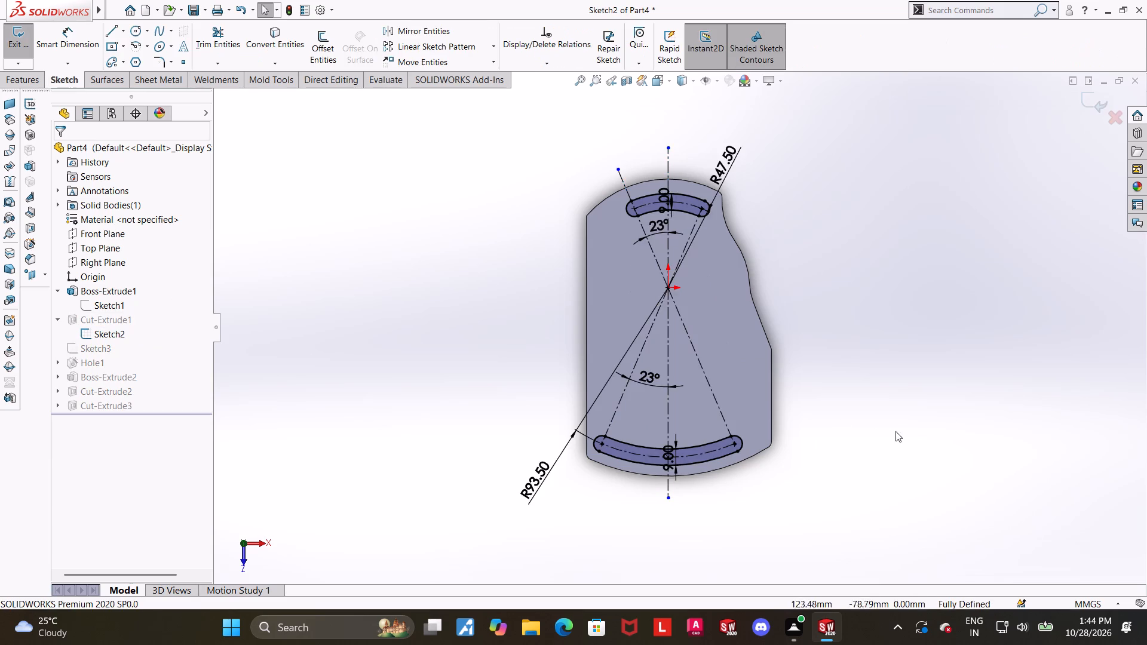
pyautogui.scroll(-2, 818, 437)
pyautogui.scroll(-2, 467, 466)
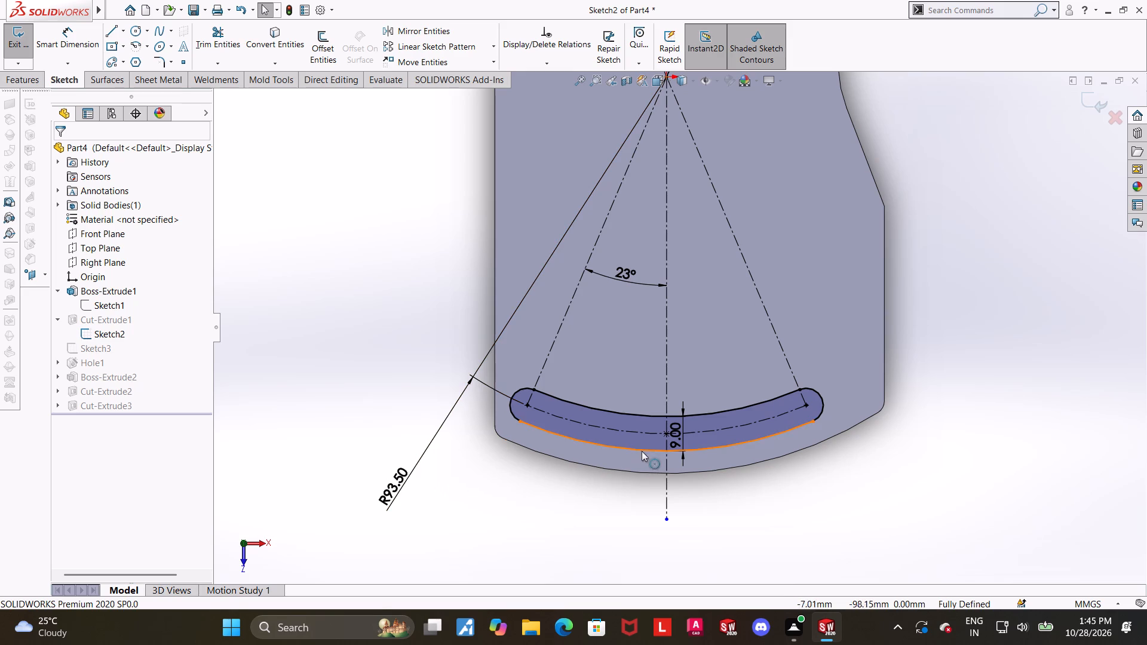
pyautogui.scroll(2, 802, 446)
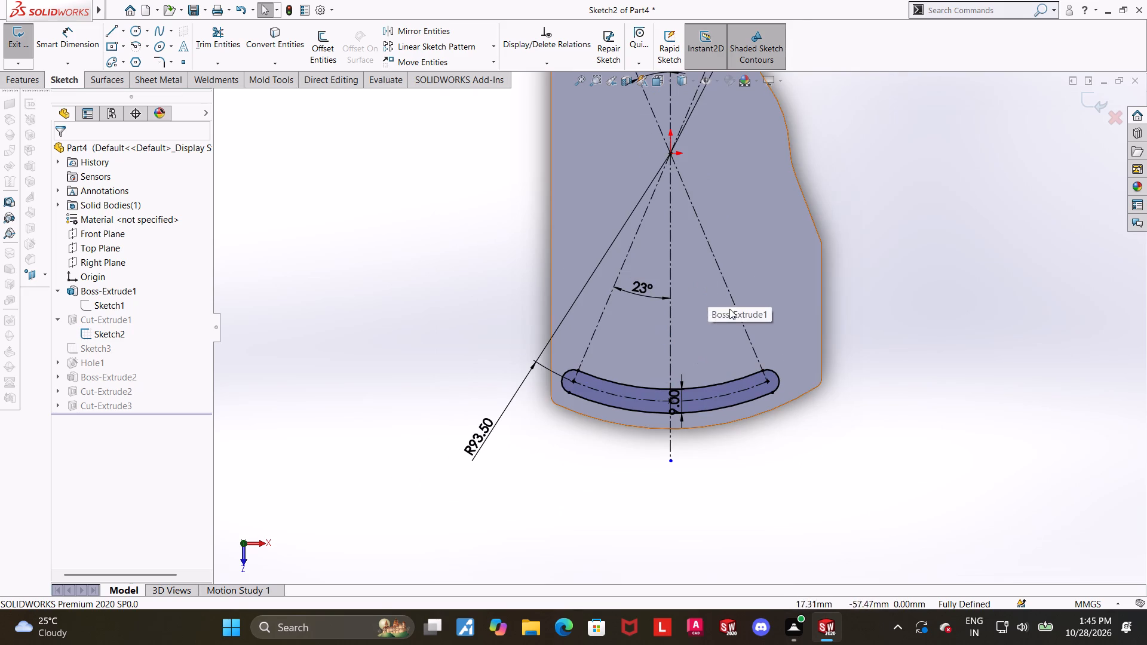
# Examine the radius, angle and width dimensions of the shorter arc slot near the boss, and exit the sketch.
pyautogui.scroll(4, 866, 322)
pyautogui.scroll(-4, 690, 142)
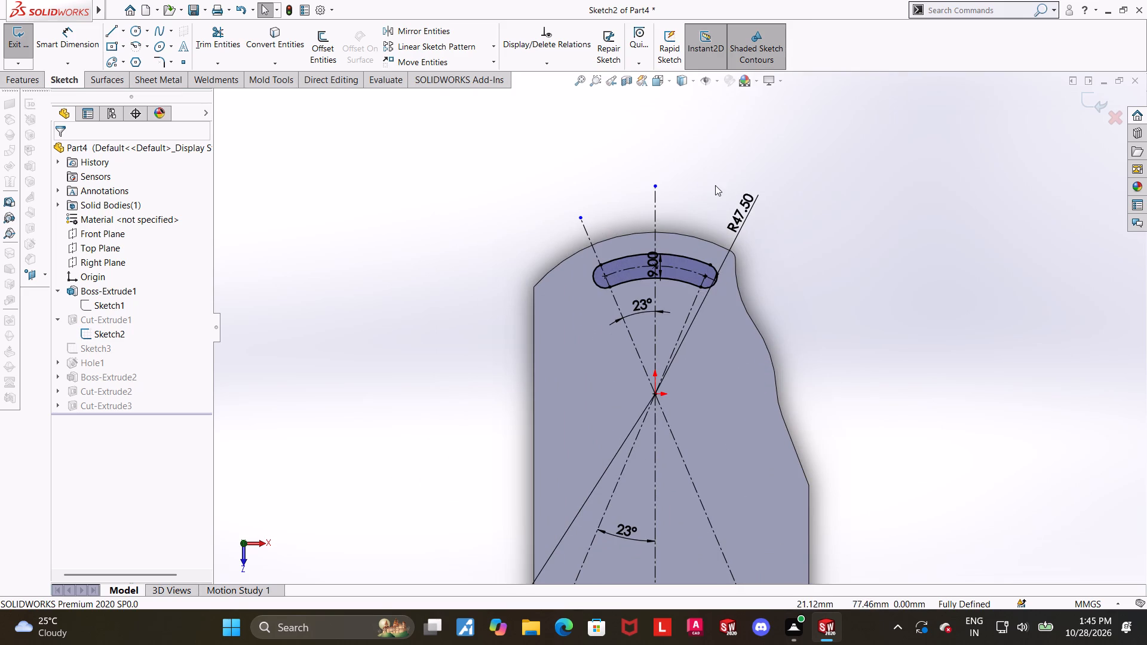
pyautogui.scroll(-5, 754, 220)
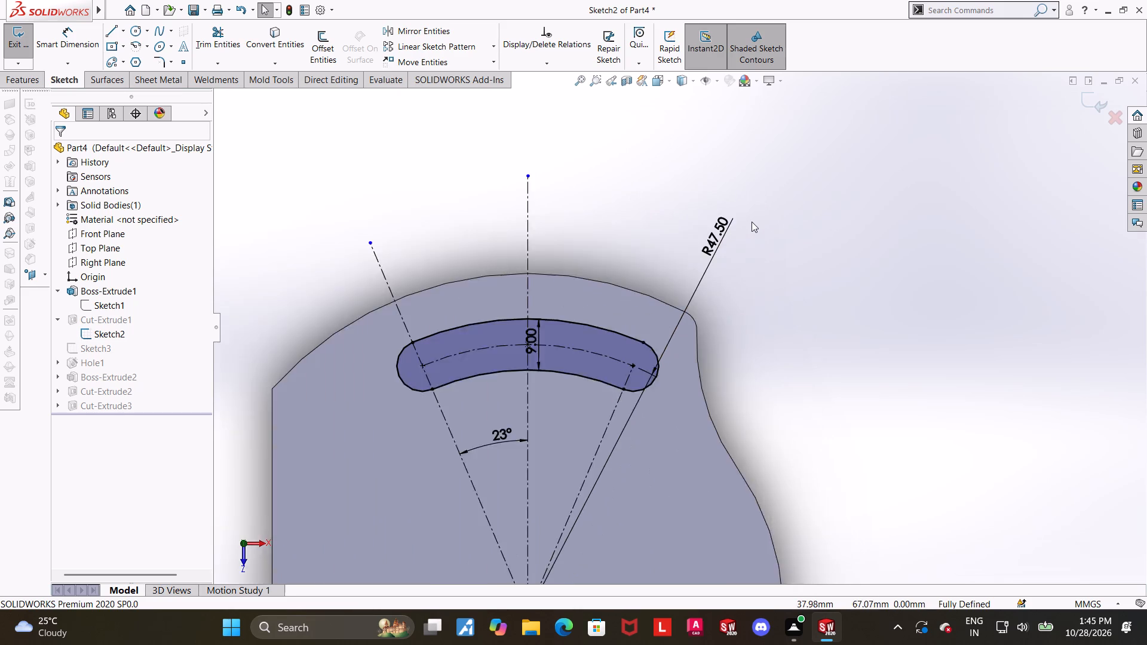
pyautogui.scroll(3, 775, 270)
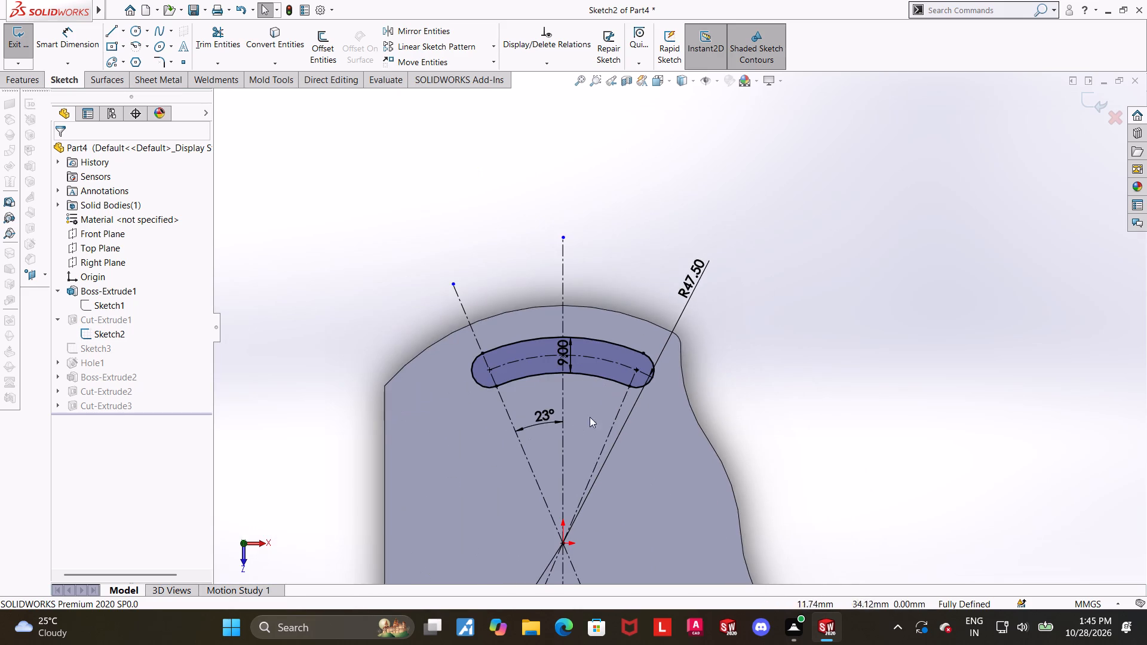
pyautogui.scroll(-2, 522, 452)
pyautogui.scroll(-2, 624, 319)
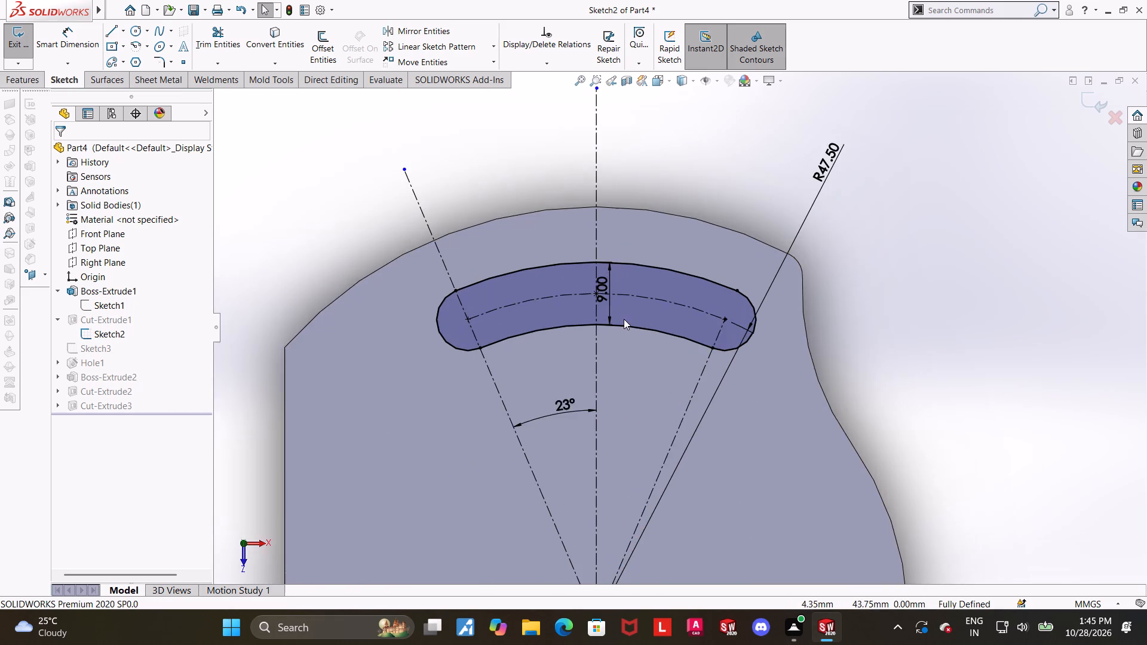
pyautogui.scroll(7, 685, 306)
pyautogui.click(1082, 97)
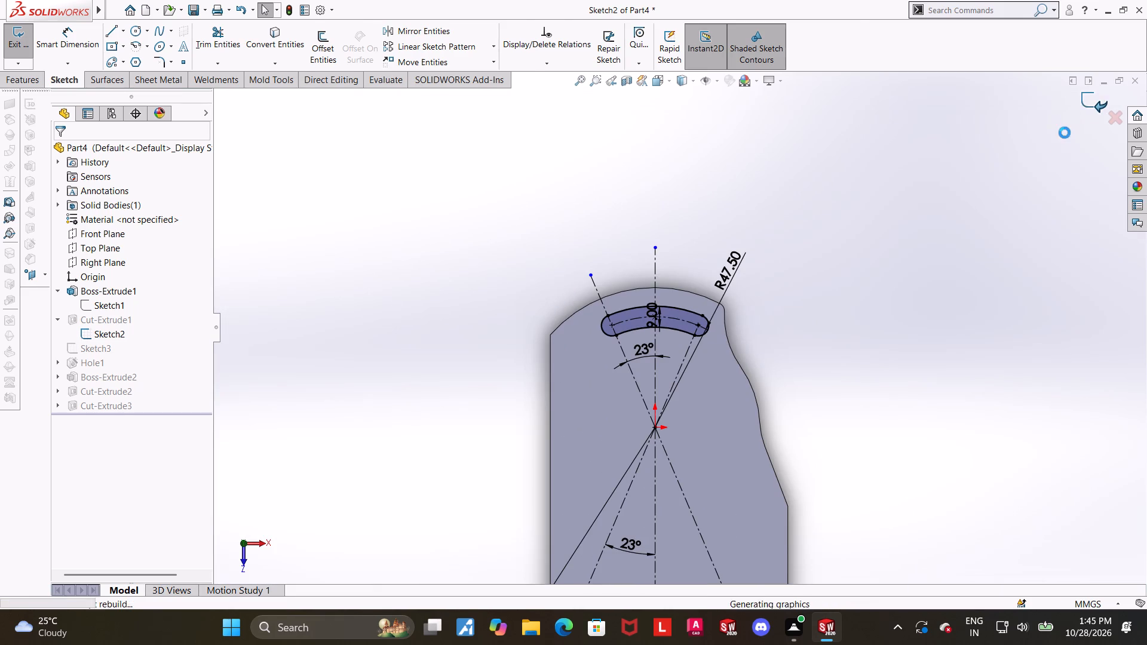
pyautogui.hotkey('ctrl', '7')
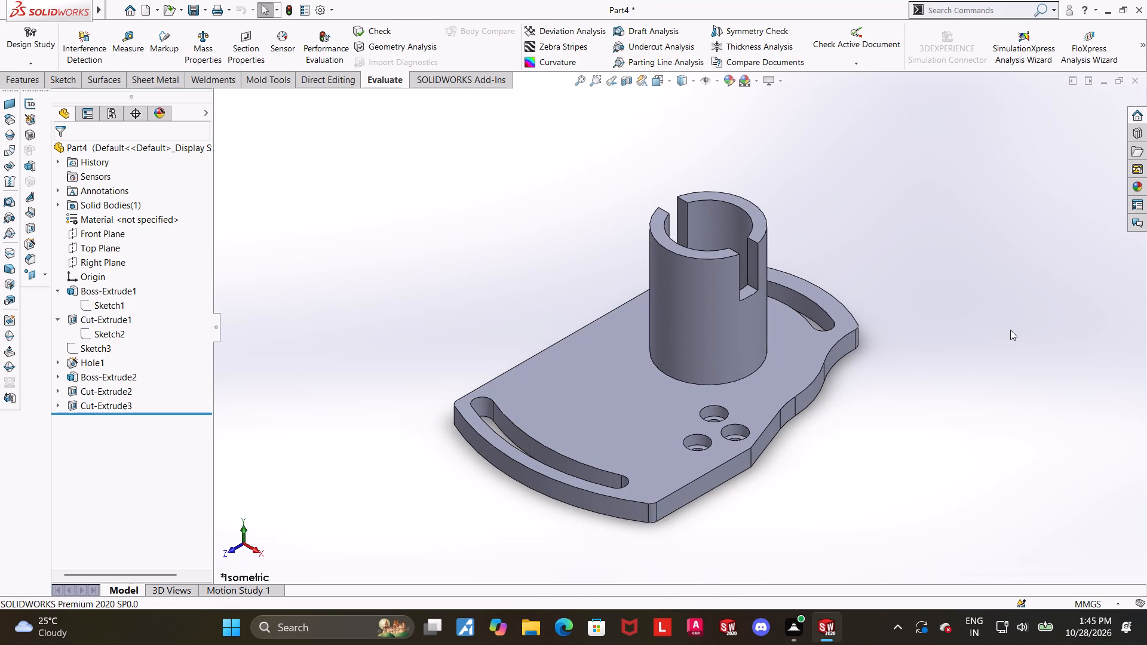
pyautogui.click(882, 425)
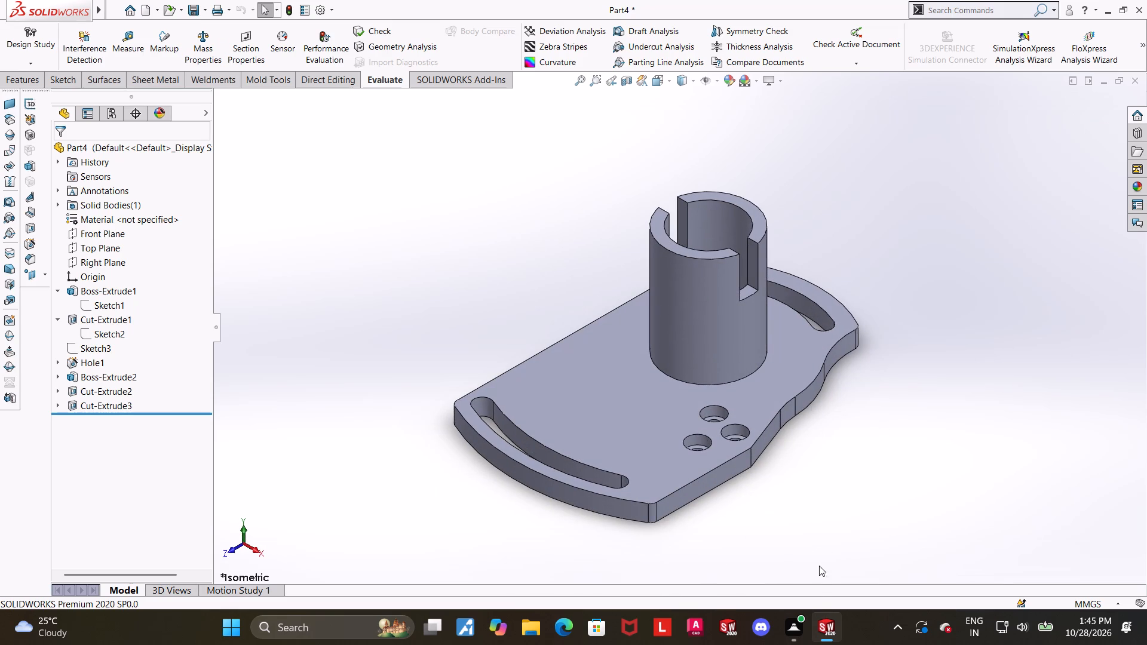
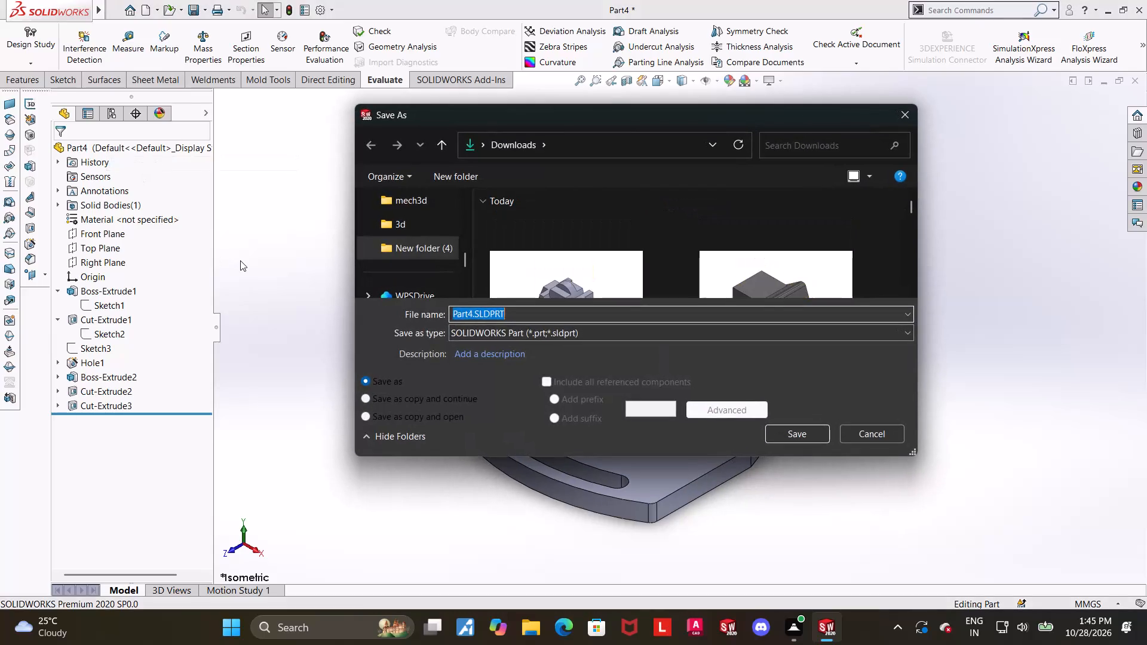
# Save the part in the Downloads folder as a SOLIDWORKS part named "bi arc quadrant cam".
pyautogui.write('bi arc quadrant cam')
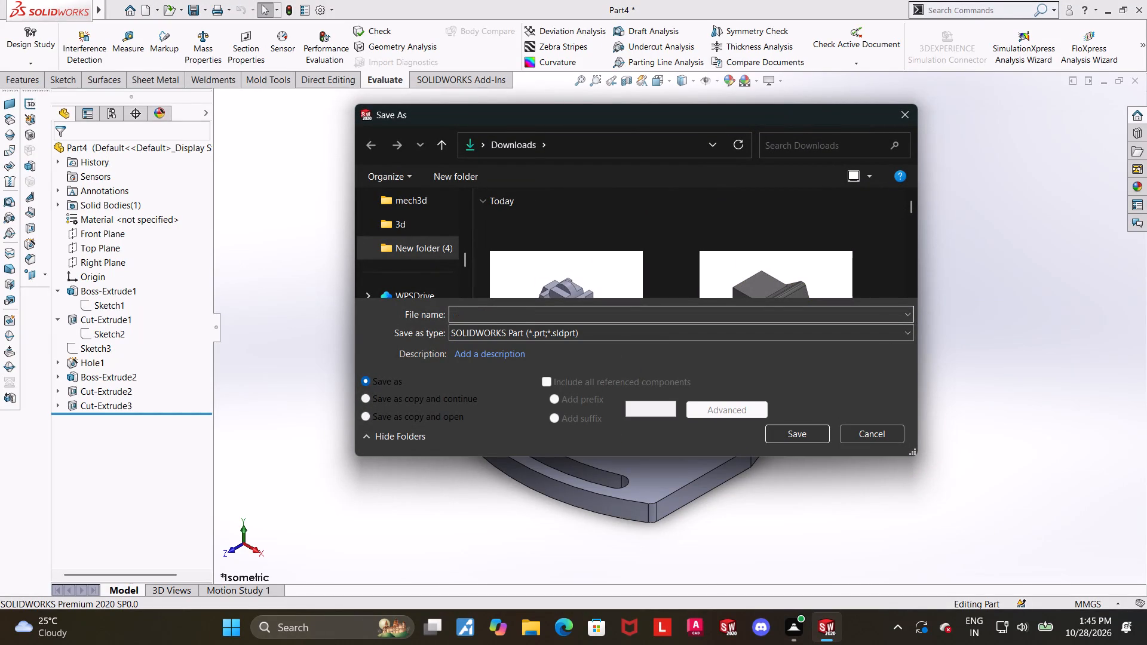
pyautogui.click(808, 433)
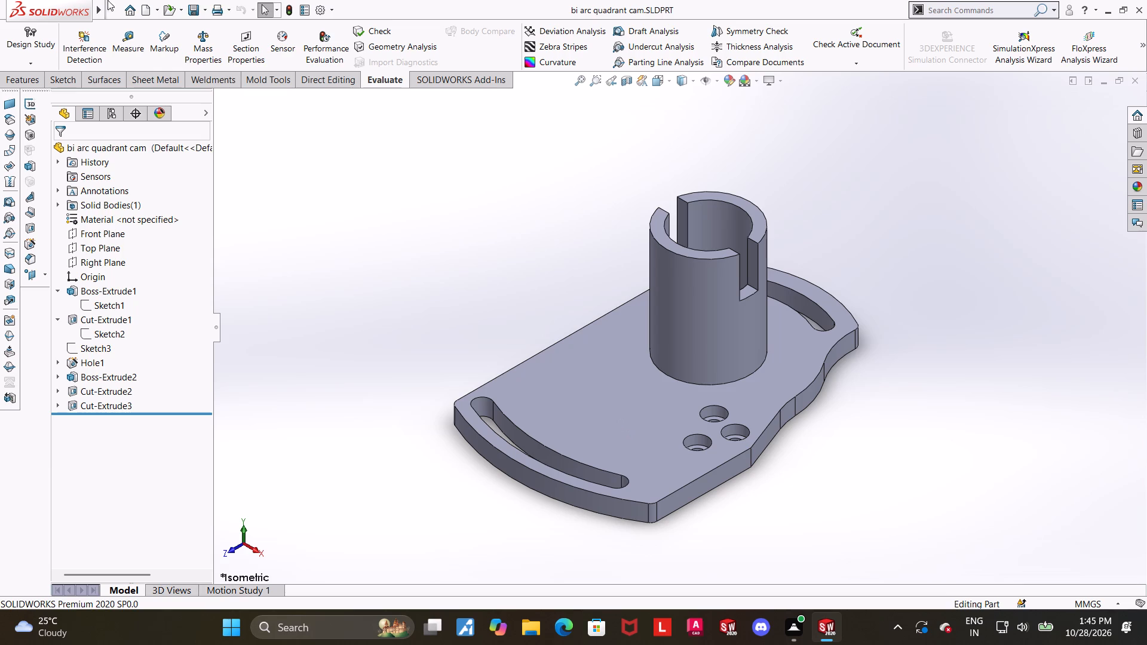
# Save a PDF copy of the part in the Downloads folder as "bi arc quadrant cam.pdf".
pyautogui.click(170, 167)
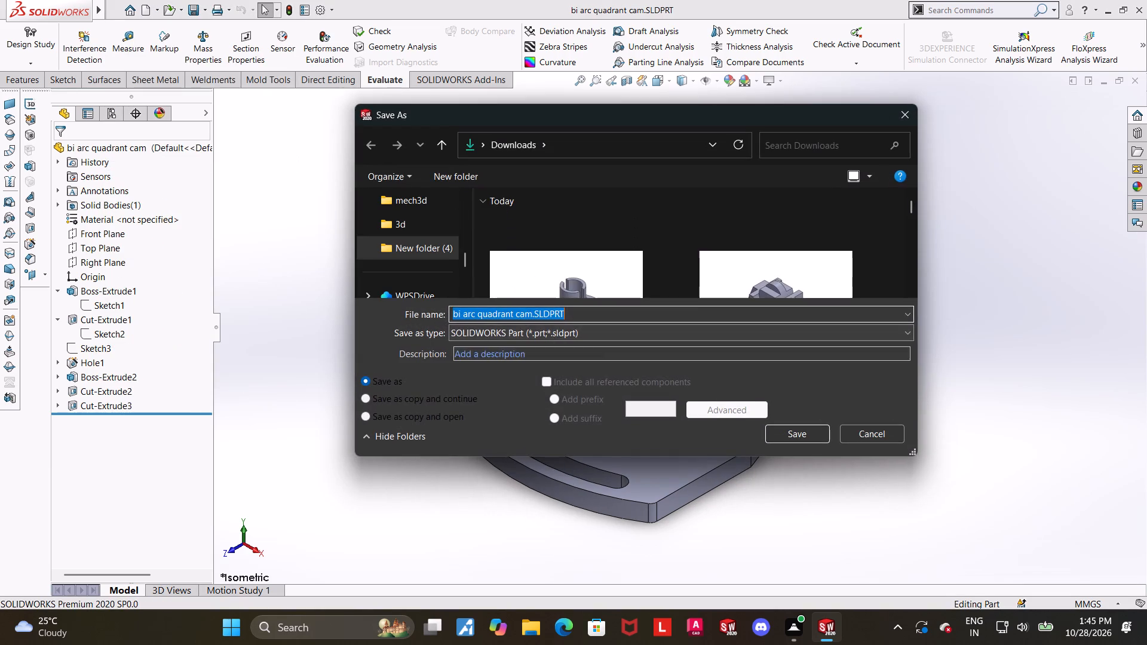
pyautogui.click(602, 334)
pyautogui.click(652, 87)
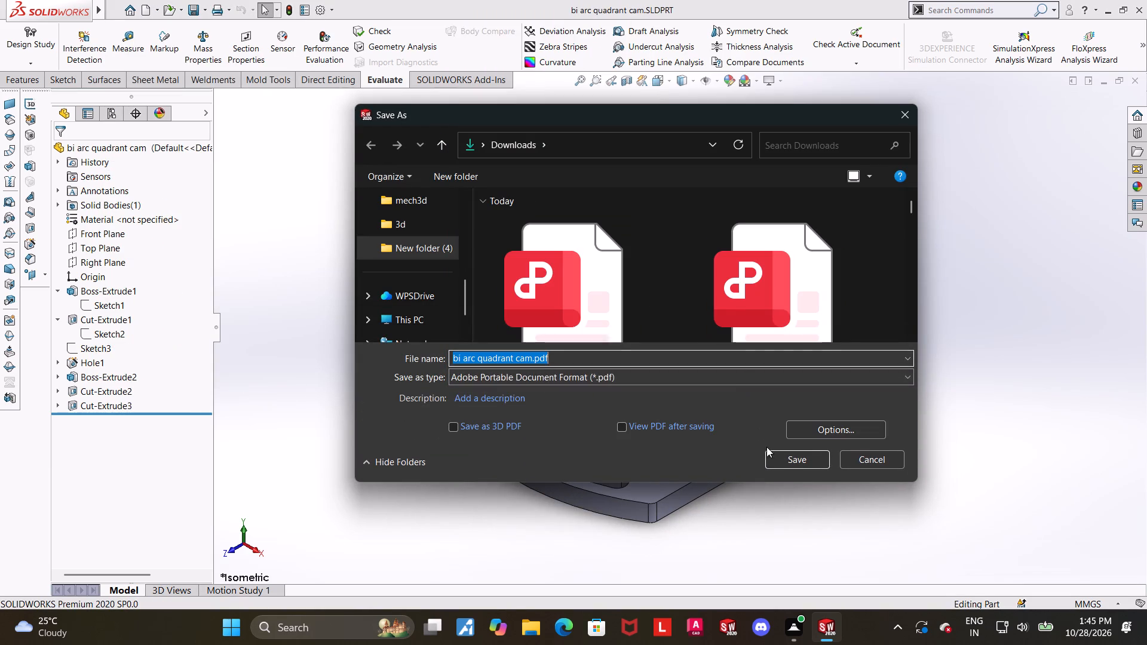
pyautogui.click(802, 456)
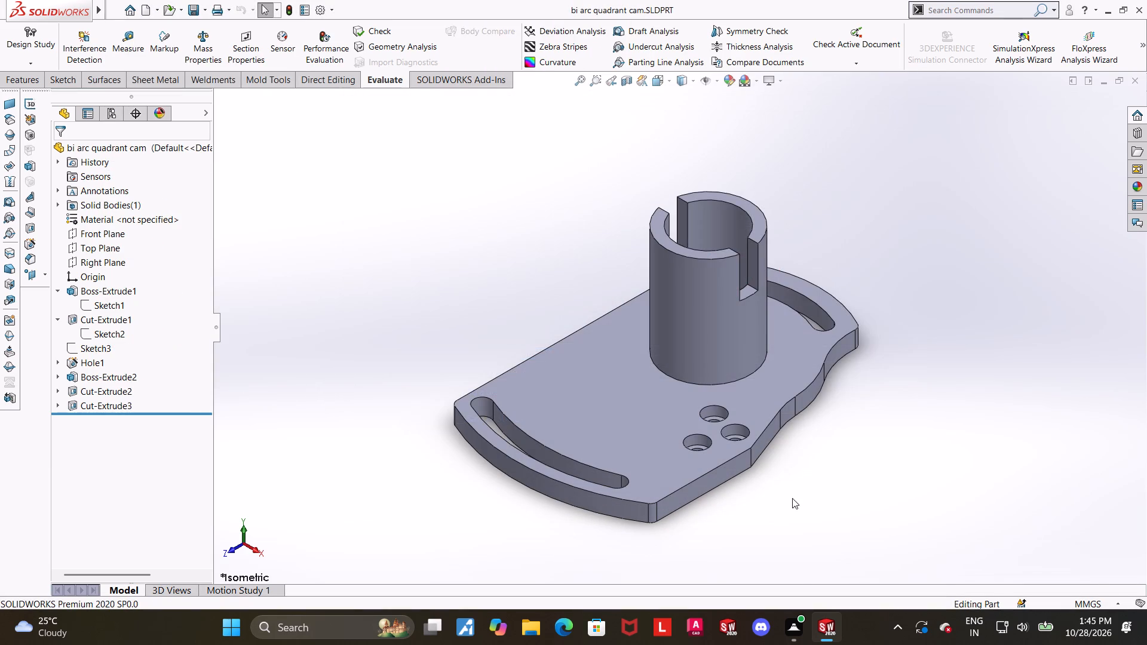